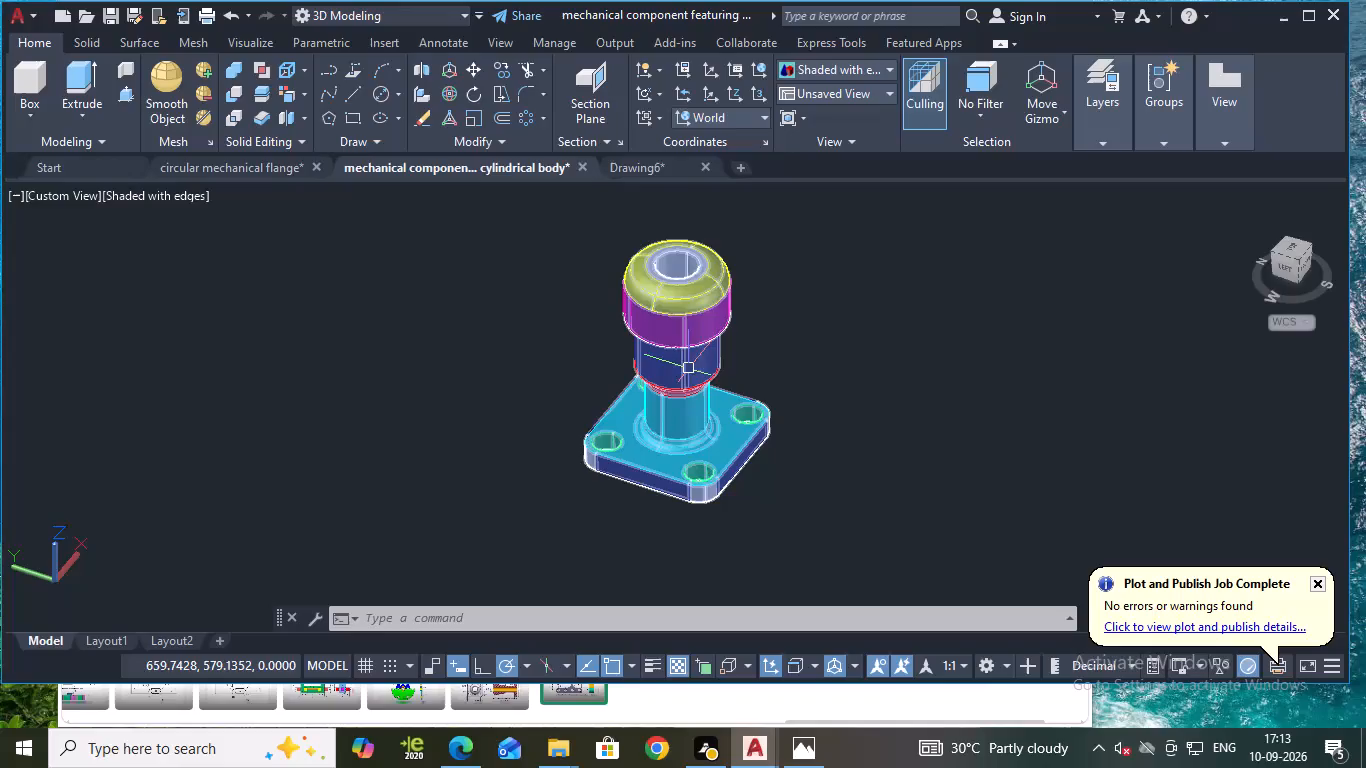
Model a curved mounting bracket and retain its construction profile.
Close the Drawing6, stepped cylindrical body component and circular mechanical flange drawings, discarding their unsaved changes.
{"action": "left_click", "coordinate": [703, 163]}
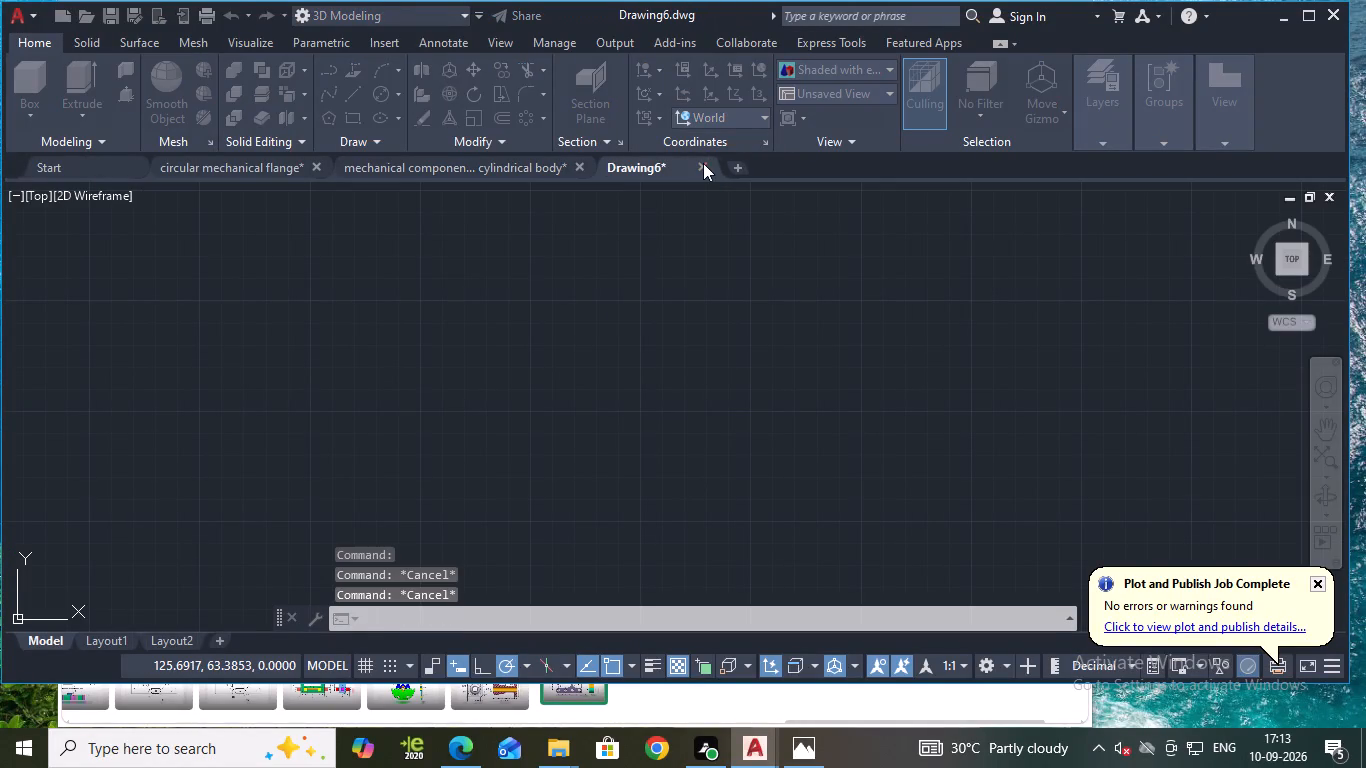
{"action": "left_click", "coordinate": [700, 412]}
{"action": "left_click", "coordinate": [672, 389]}
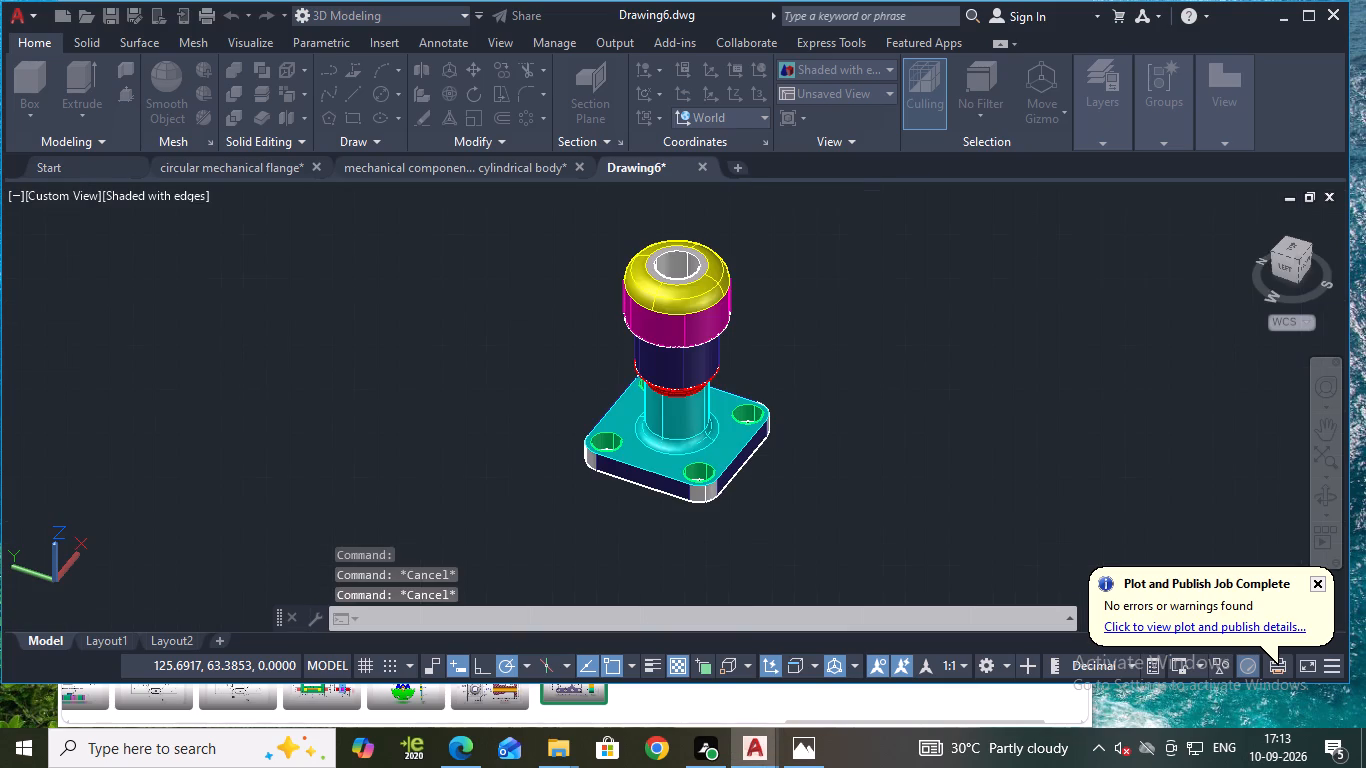
{"action": "left_click", "coordinate": [579, 165]}
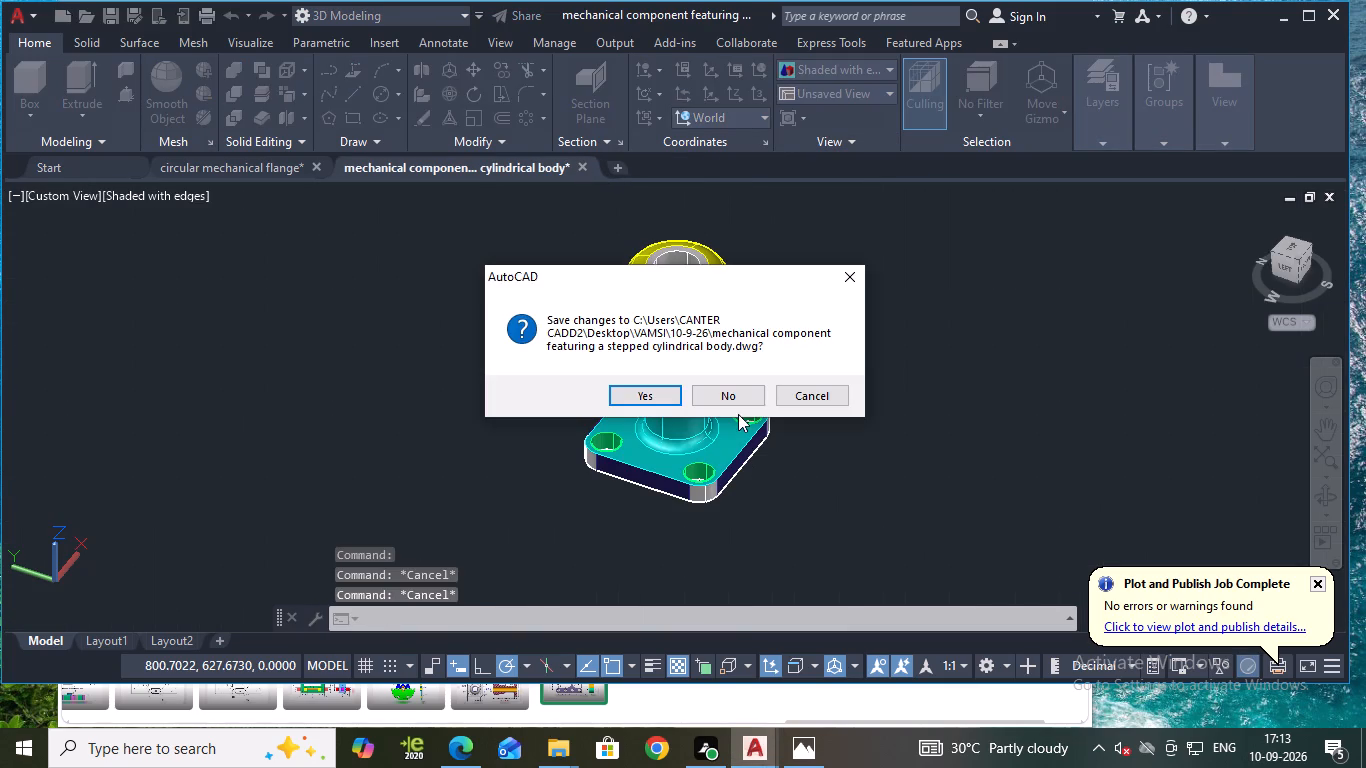
{"action": "left_click", "coordinate": [732, 401]}
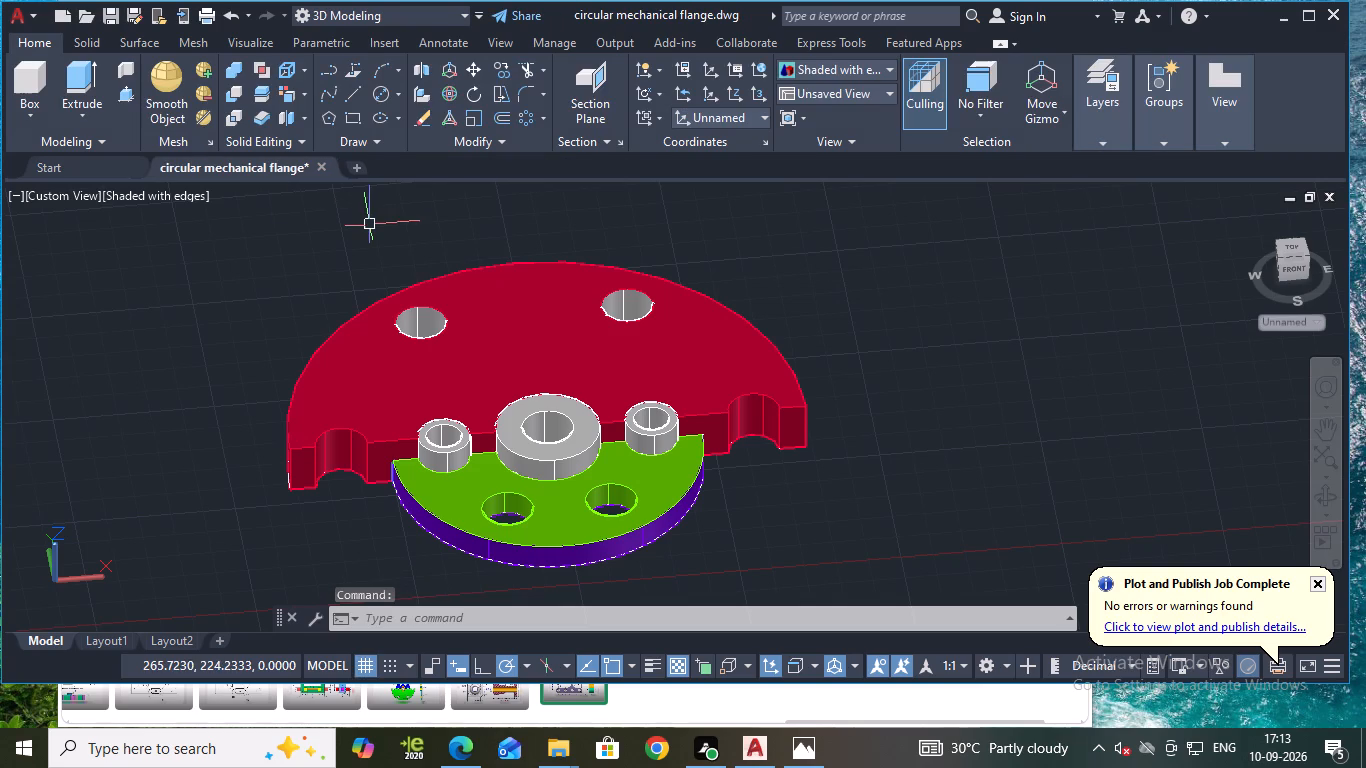
{"action": "left_click", "coordinate": [316, 168]}
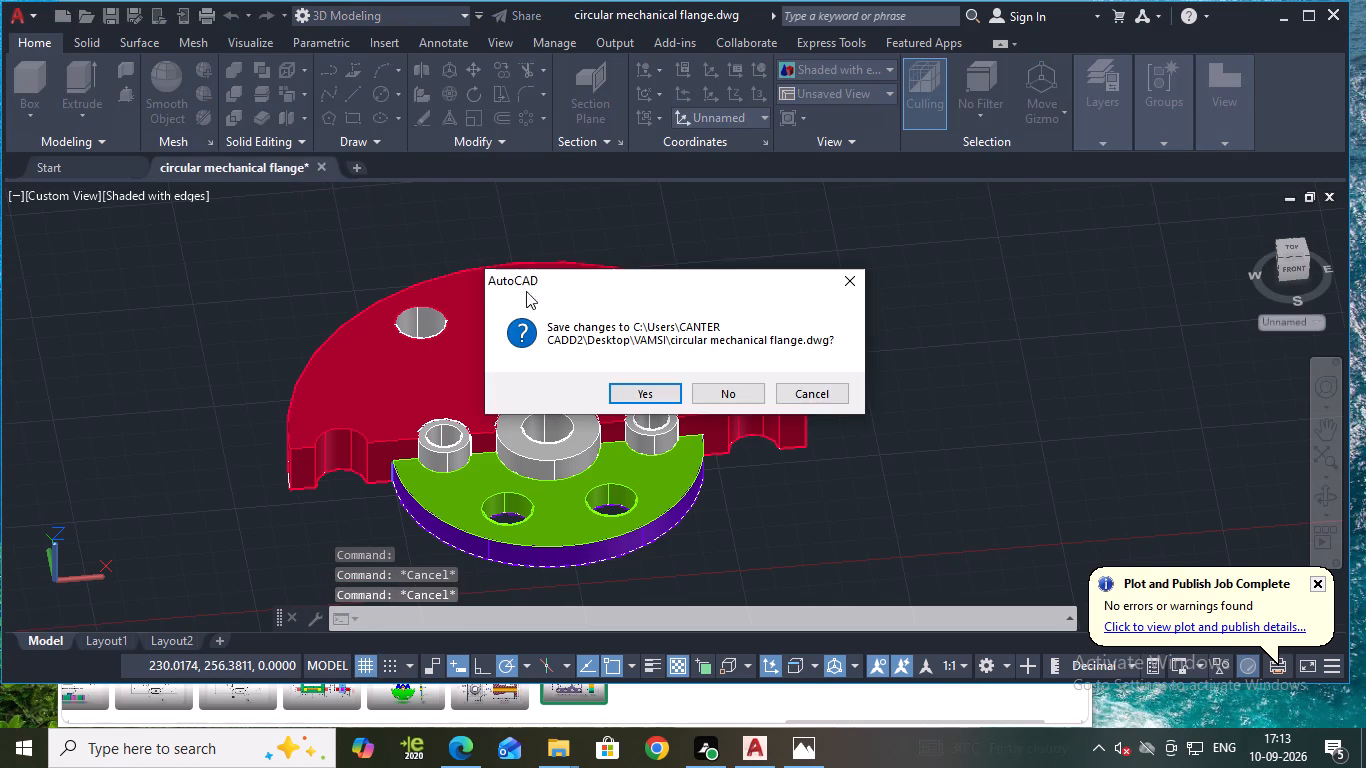
{"action": "left_click", "coordinate": [749, 394]}
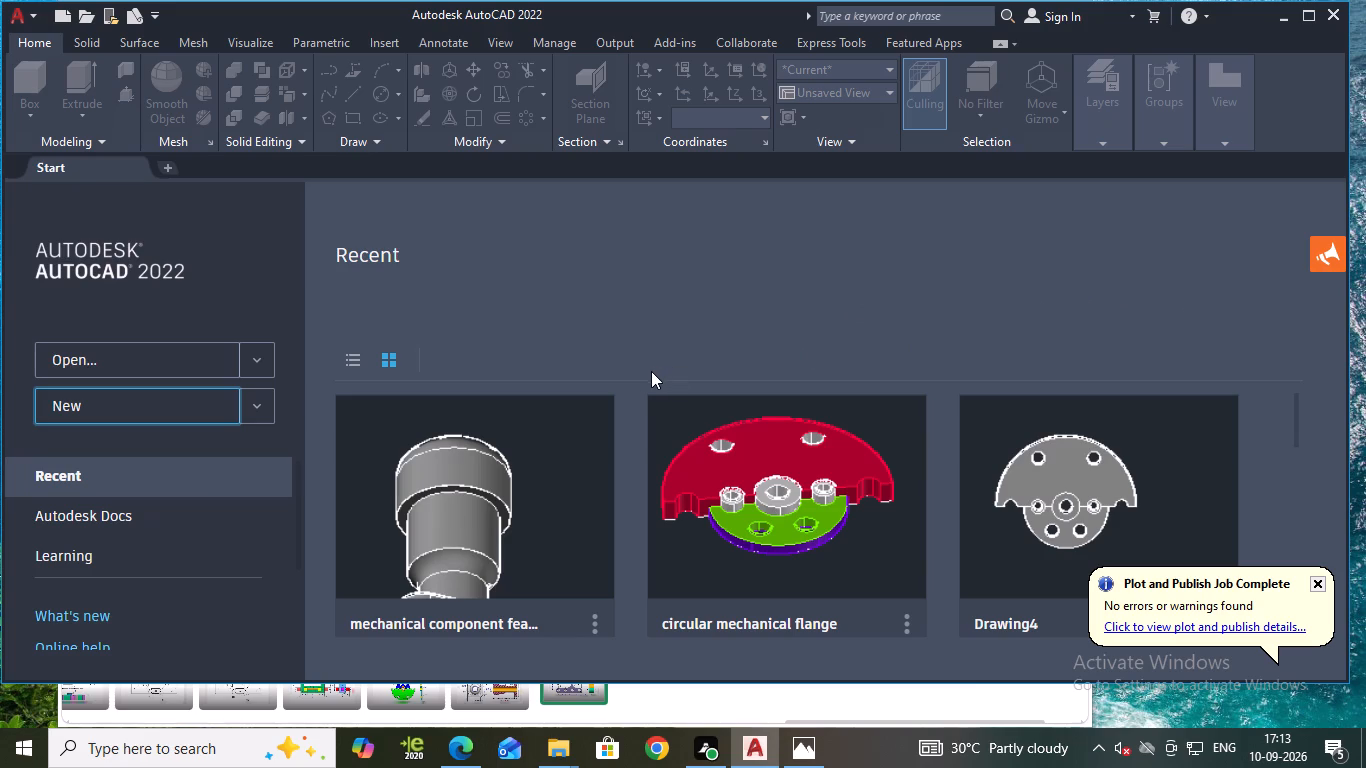
Start a new drawing from the Start page.
{"action": "left_click", "coordinate": [140, 408]}
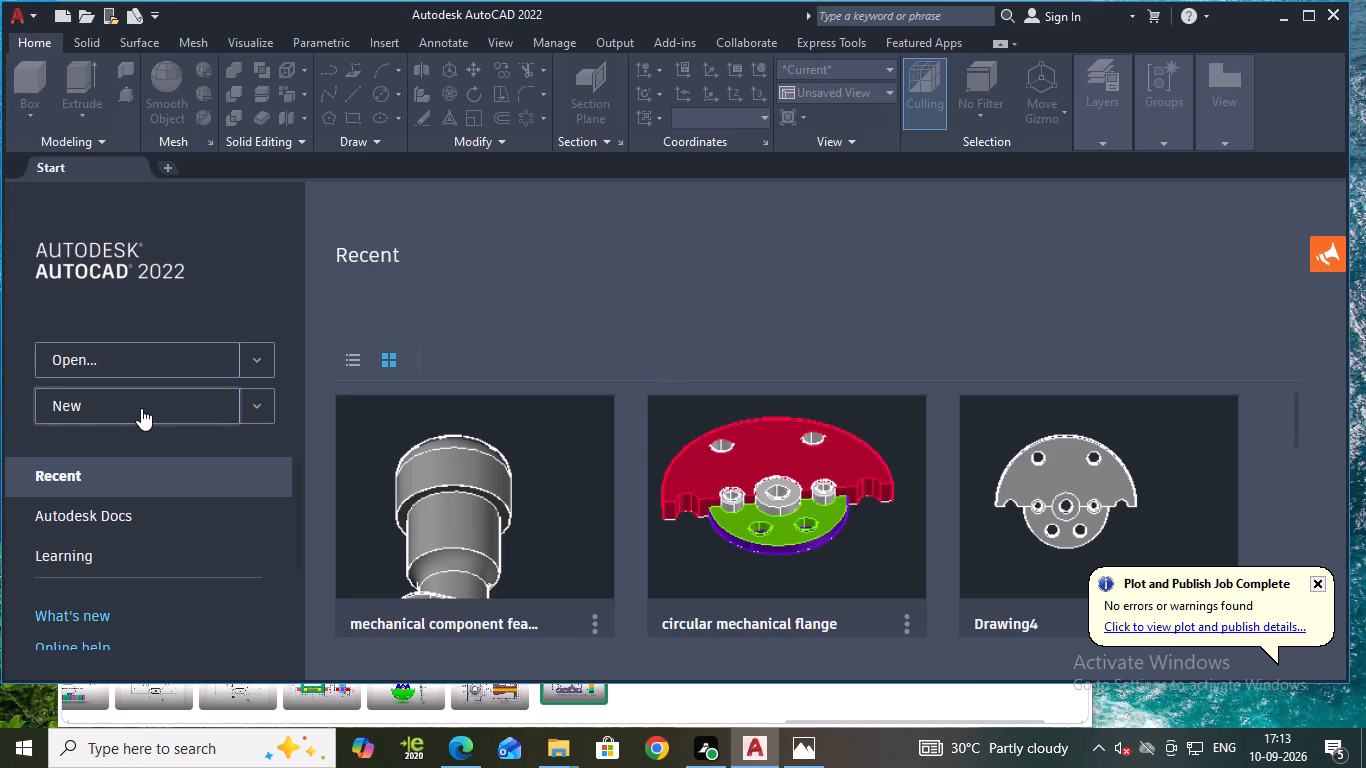
{"action": "left_click", "coordinate": [255, 407]}
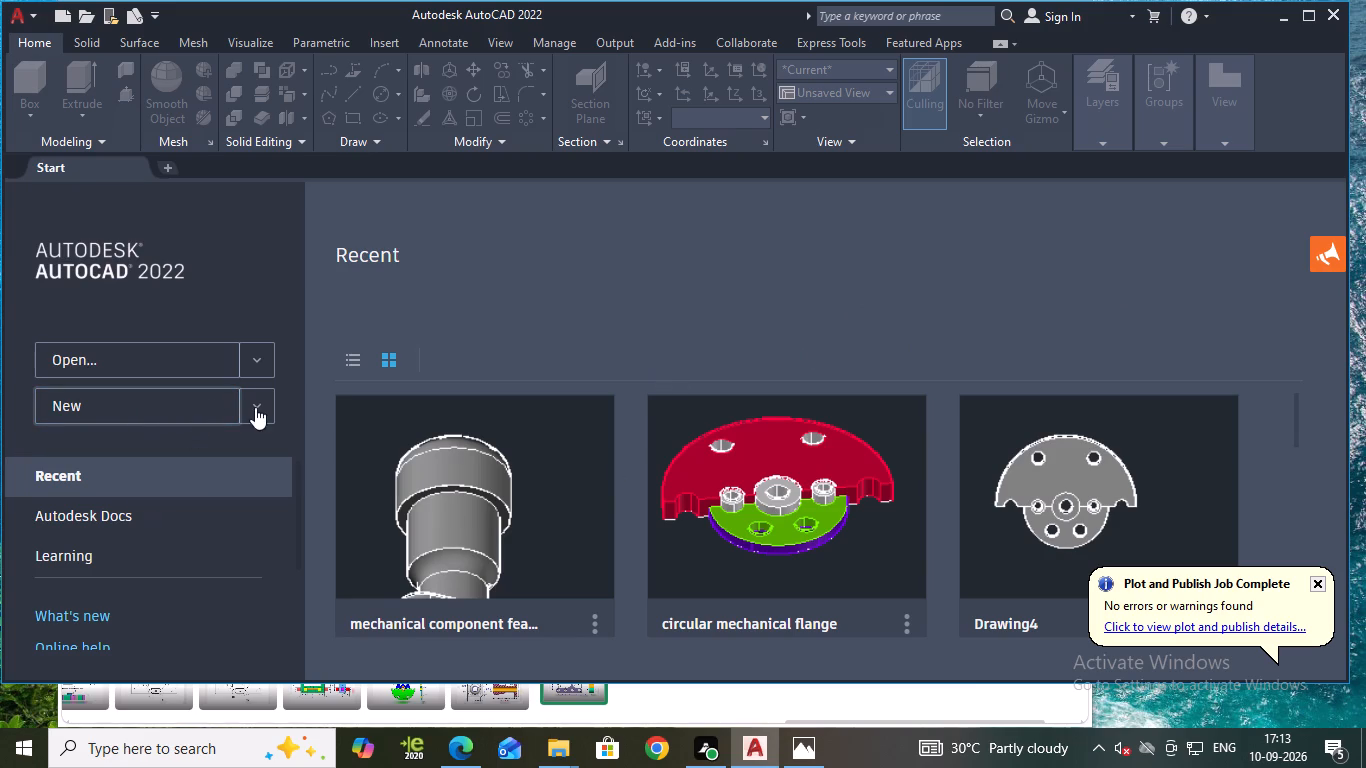
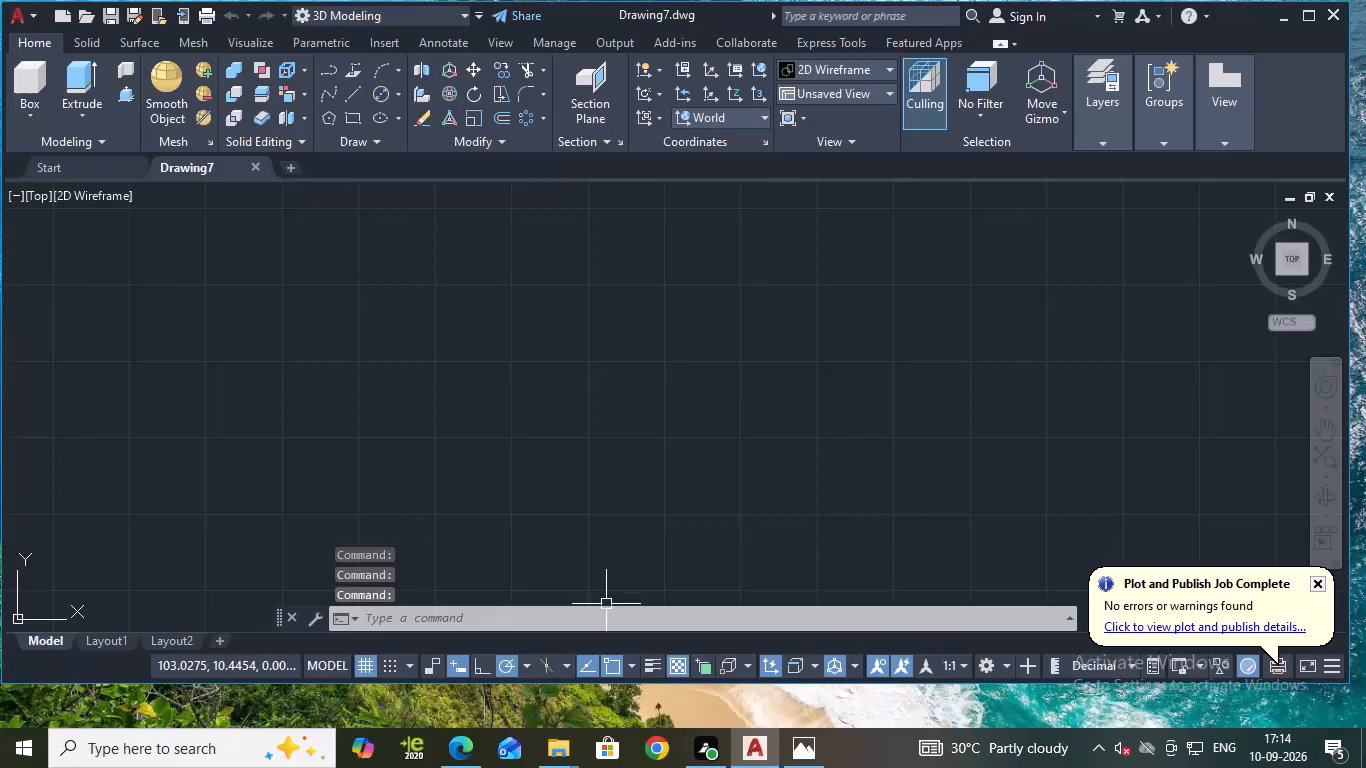
Maximize the application window around the new empty drawing.
{"action": "left_click", "coordinate": [605, 613]}
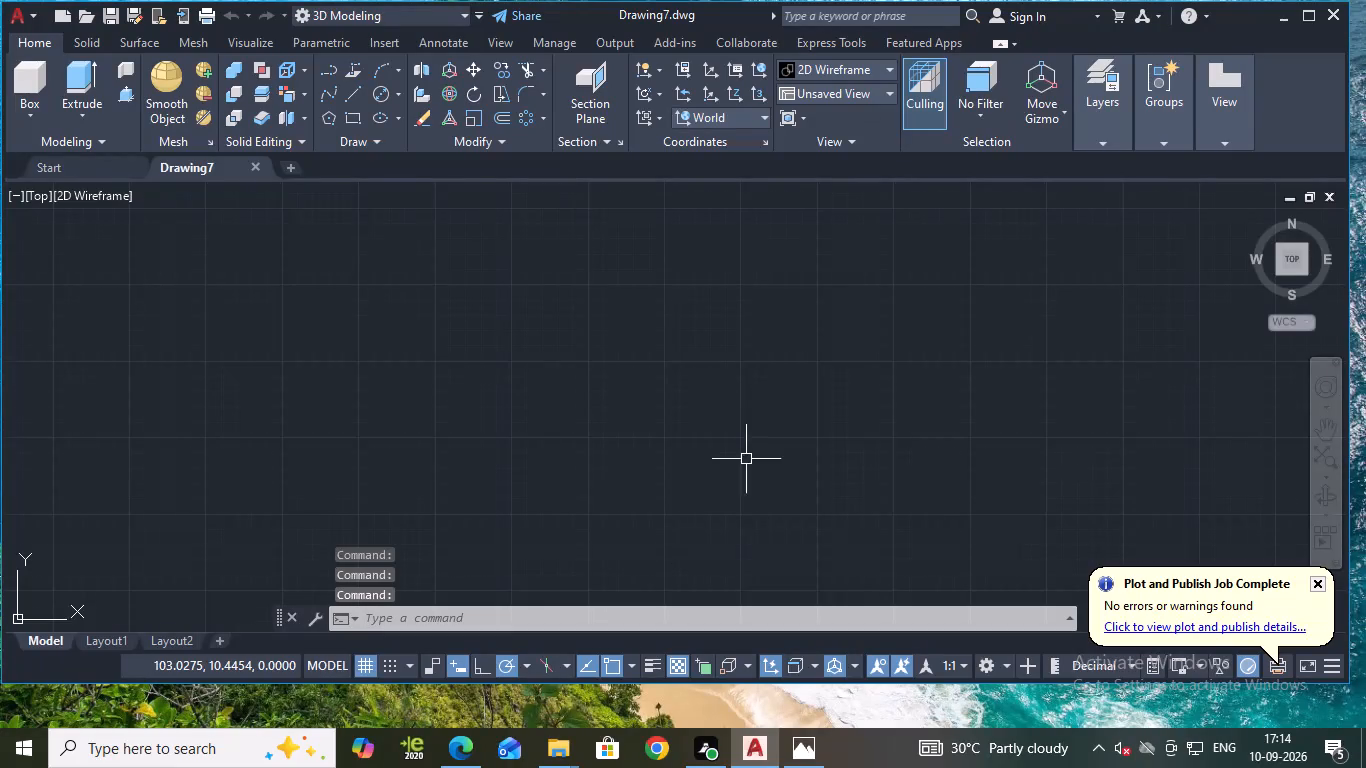
{"action": "left_click", "coordinate": [1311, 19]}
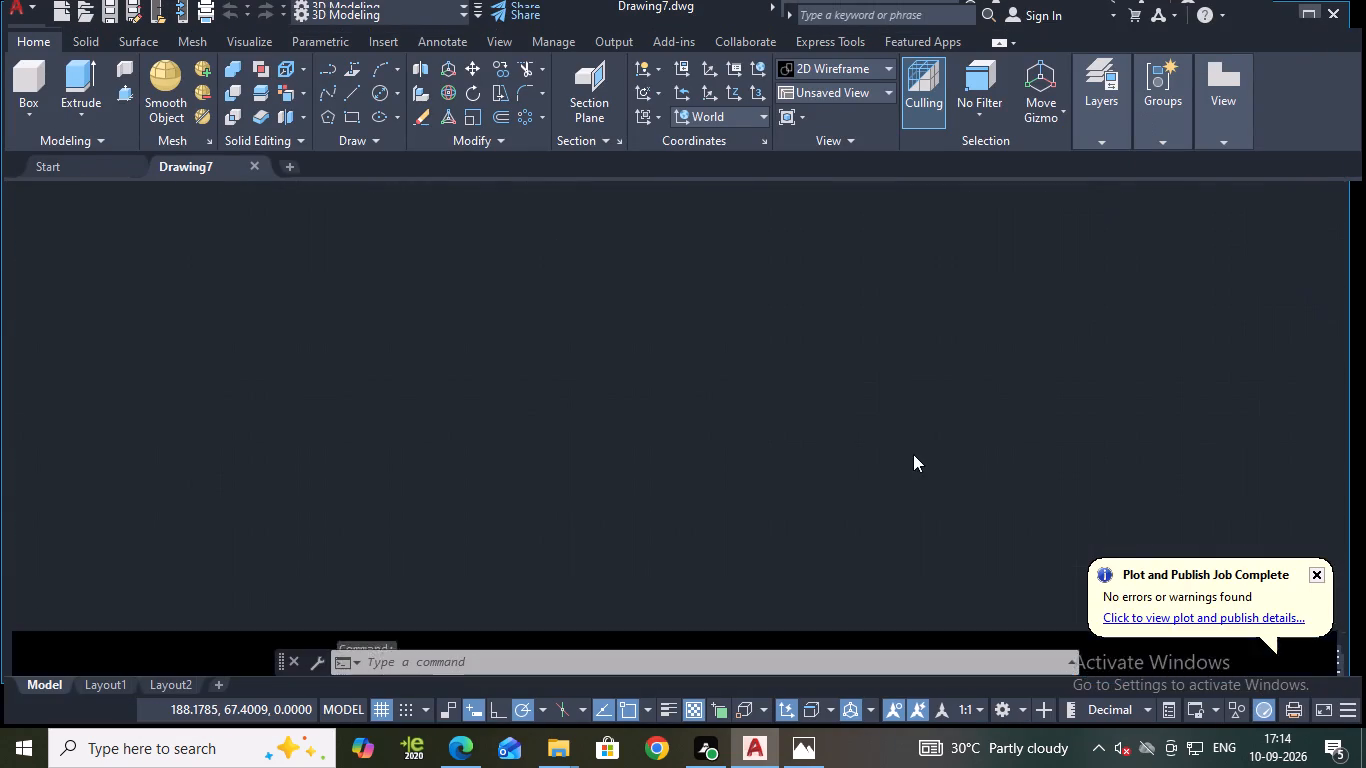
{"action": "middle_click_drag", "start_coordinate": [615, 413], "coordinate": [765, 386]}
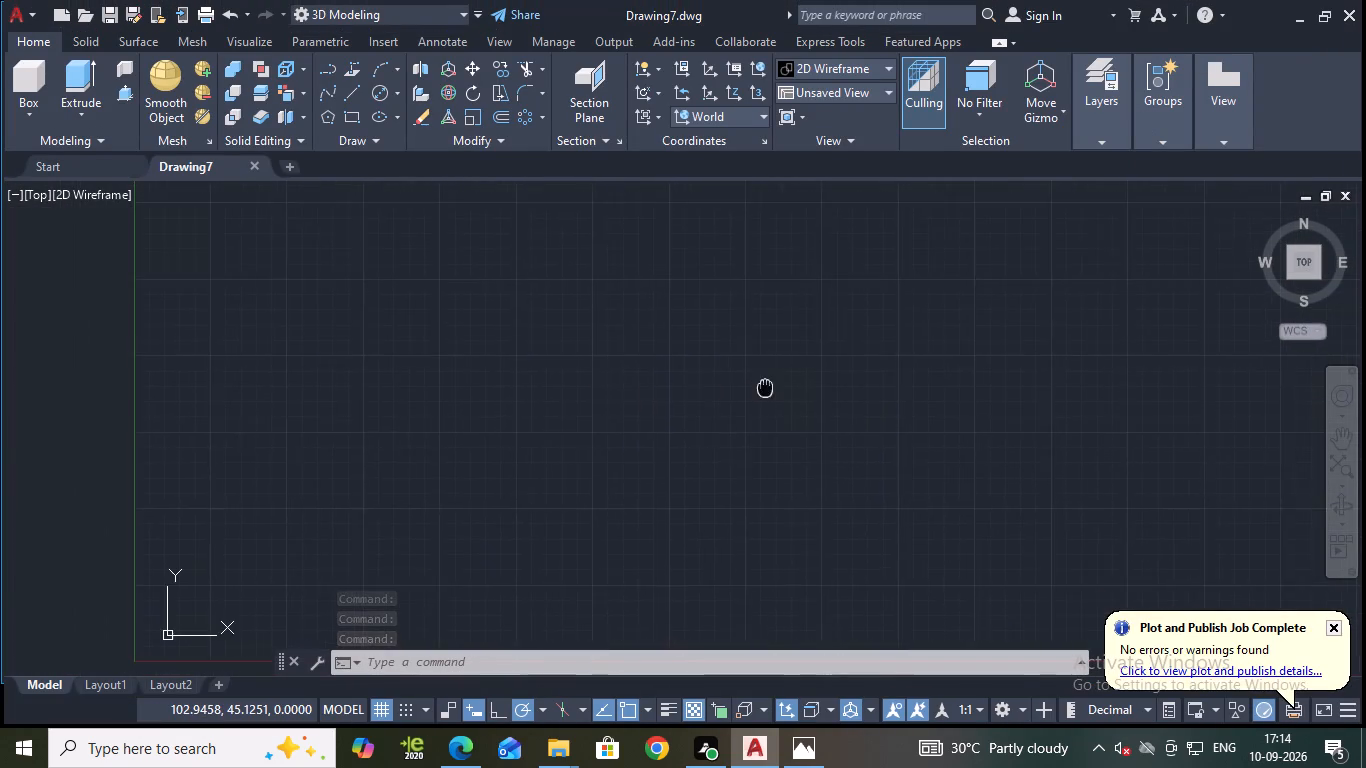
{"action": "middle_click_drag", "start_coordinate": [765, 386], "coordinate": [674, 392]}
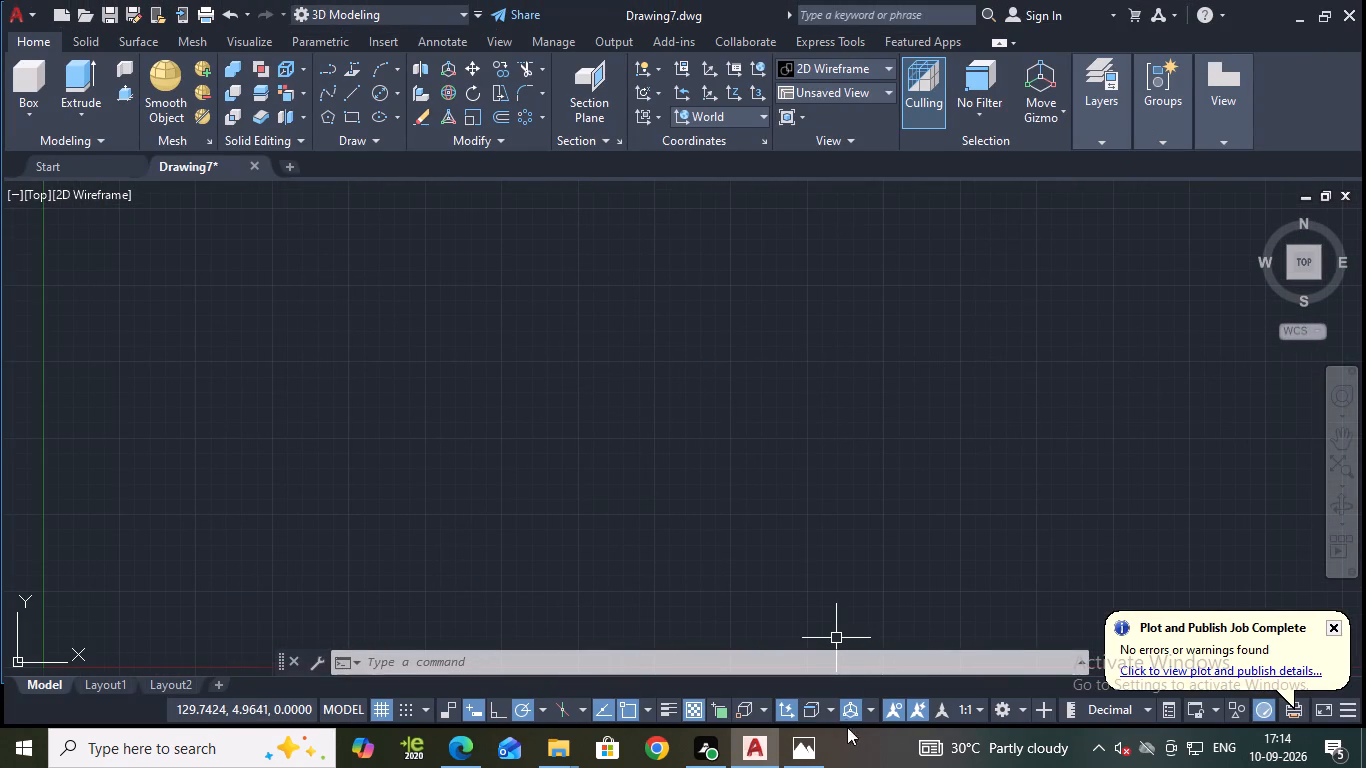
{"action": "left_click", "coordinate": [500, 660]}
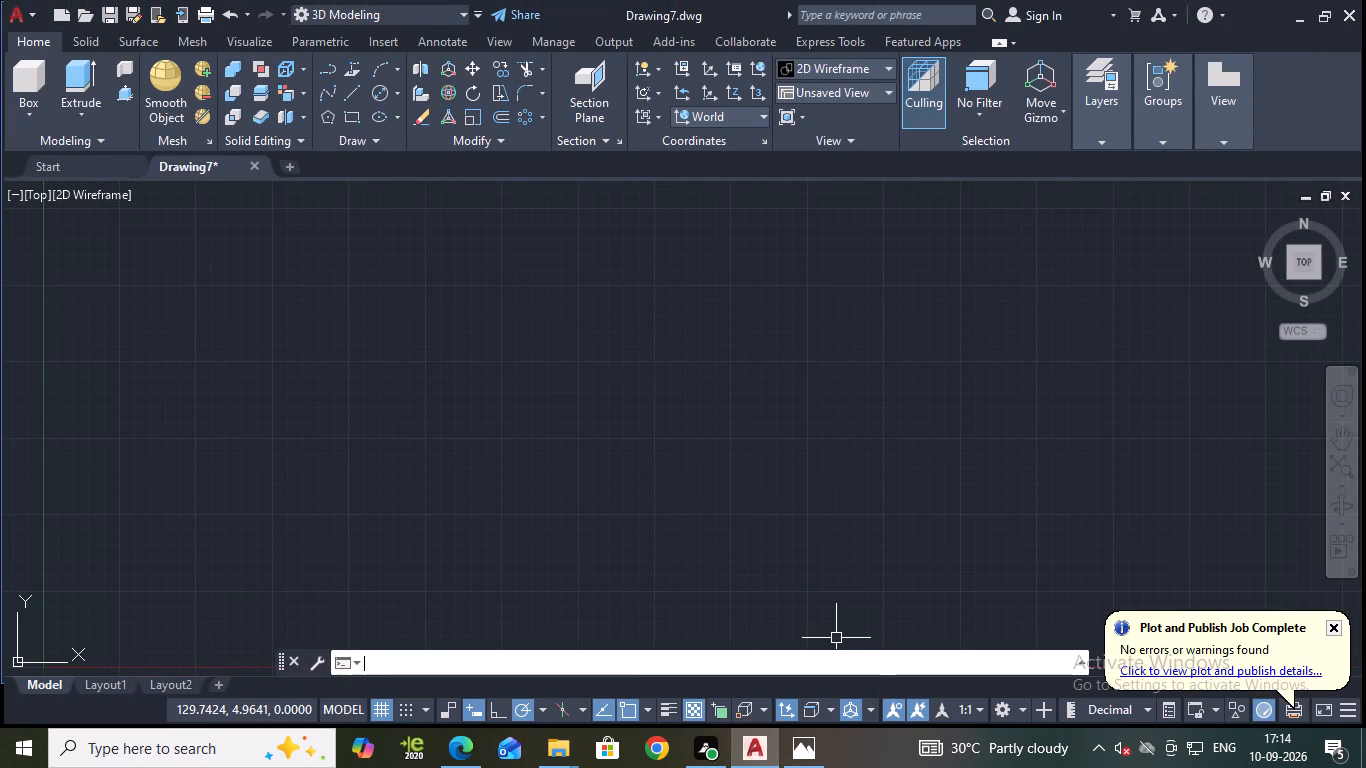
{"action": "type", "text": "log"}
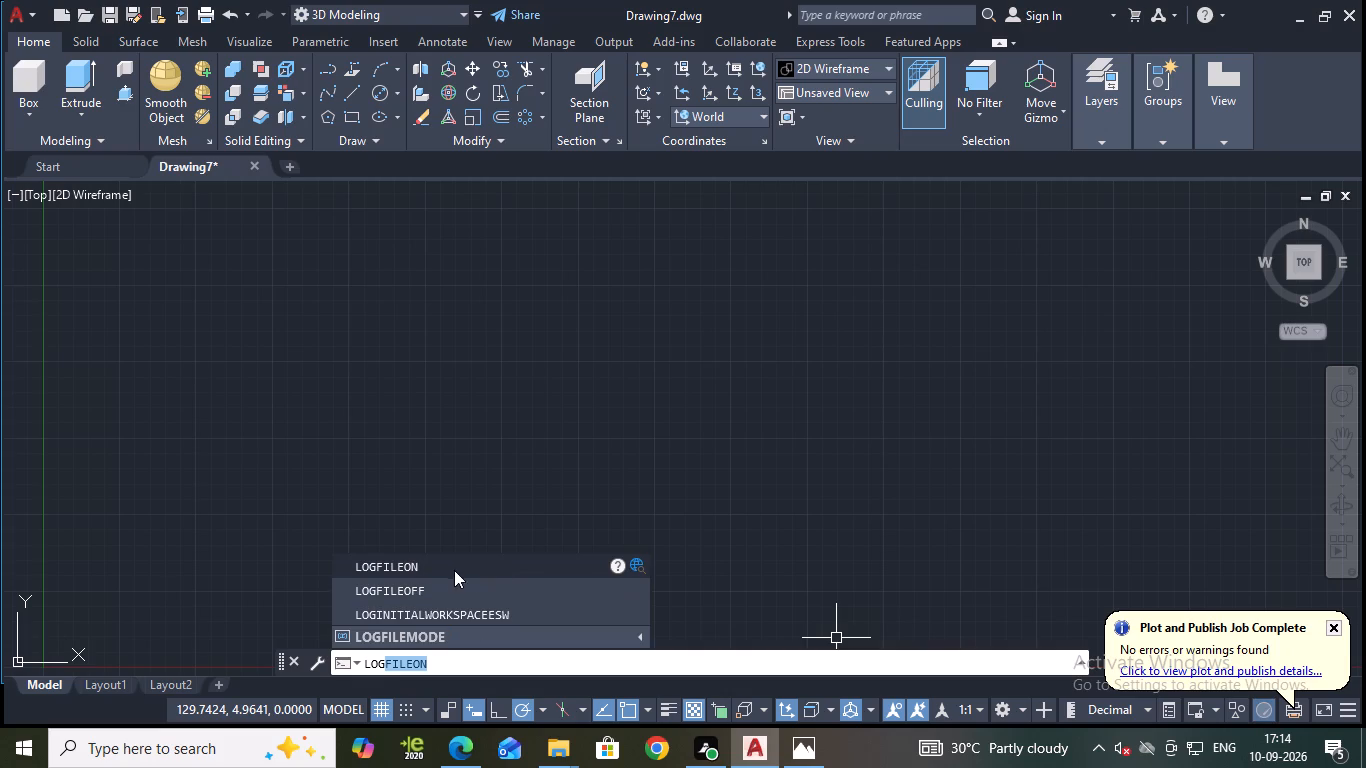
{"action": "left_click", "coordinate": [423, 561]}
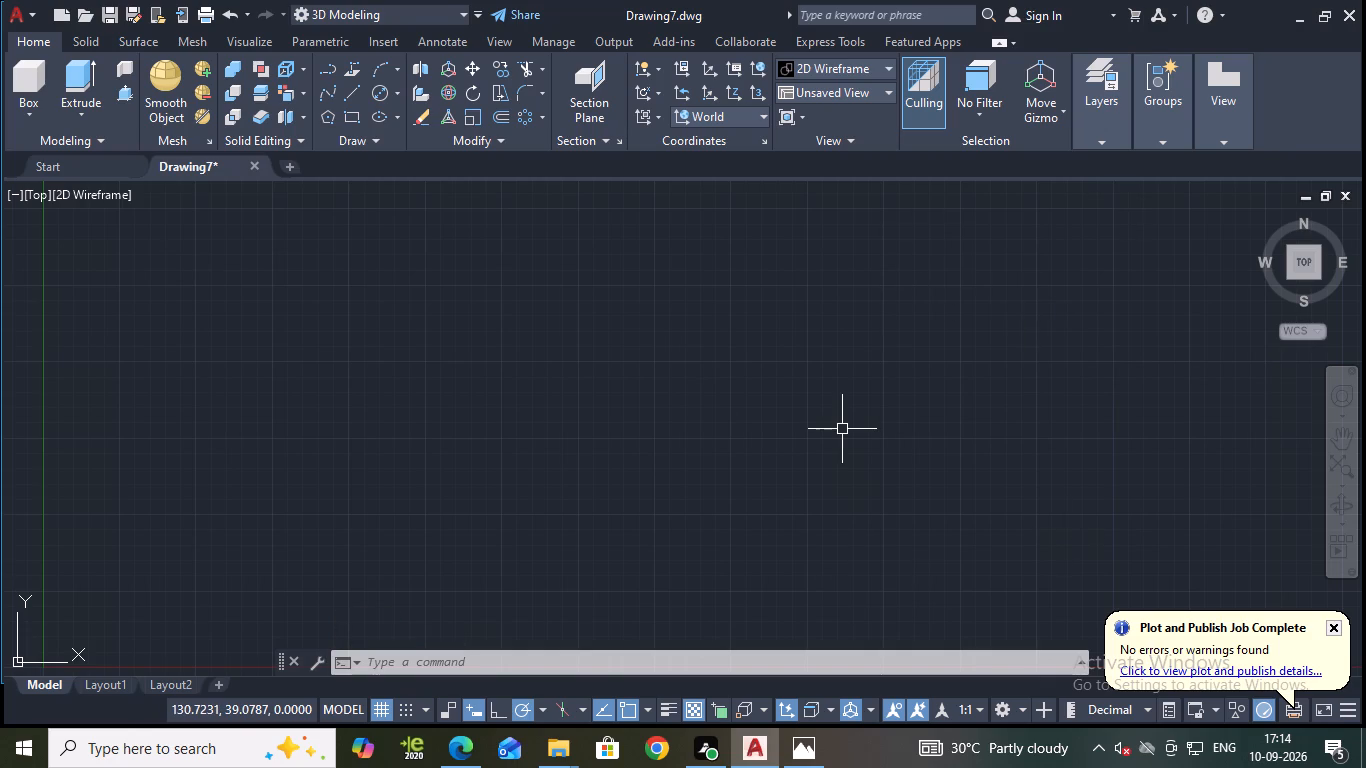
Set the model space limits from 0,0 to 1000,1000 and fit the whole drawing area in view.
{"action": "key", "text": "l"}
{"action": "key", "text": "i"}
{"action": "type", "text": "mits"}
{"action": "key", "text": "Return"}
{"action": "type", "text": "0,0"}
{"action": "key", "text": "Return"}
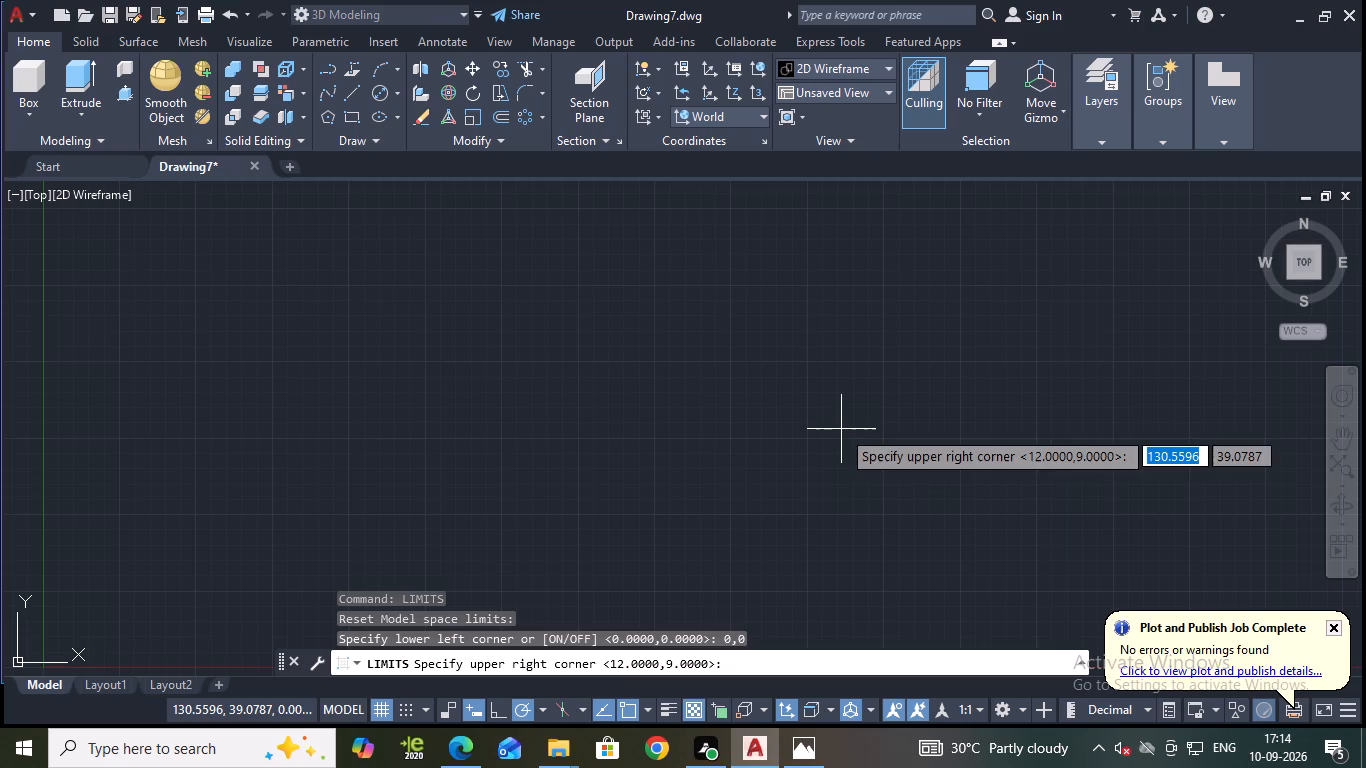
{"action": "type", "text": "1000"}
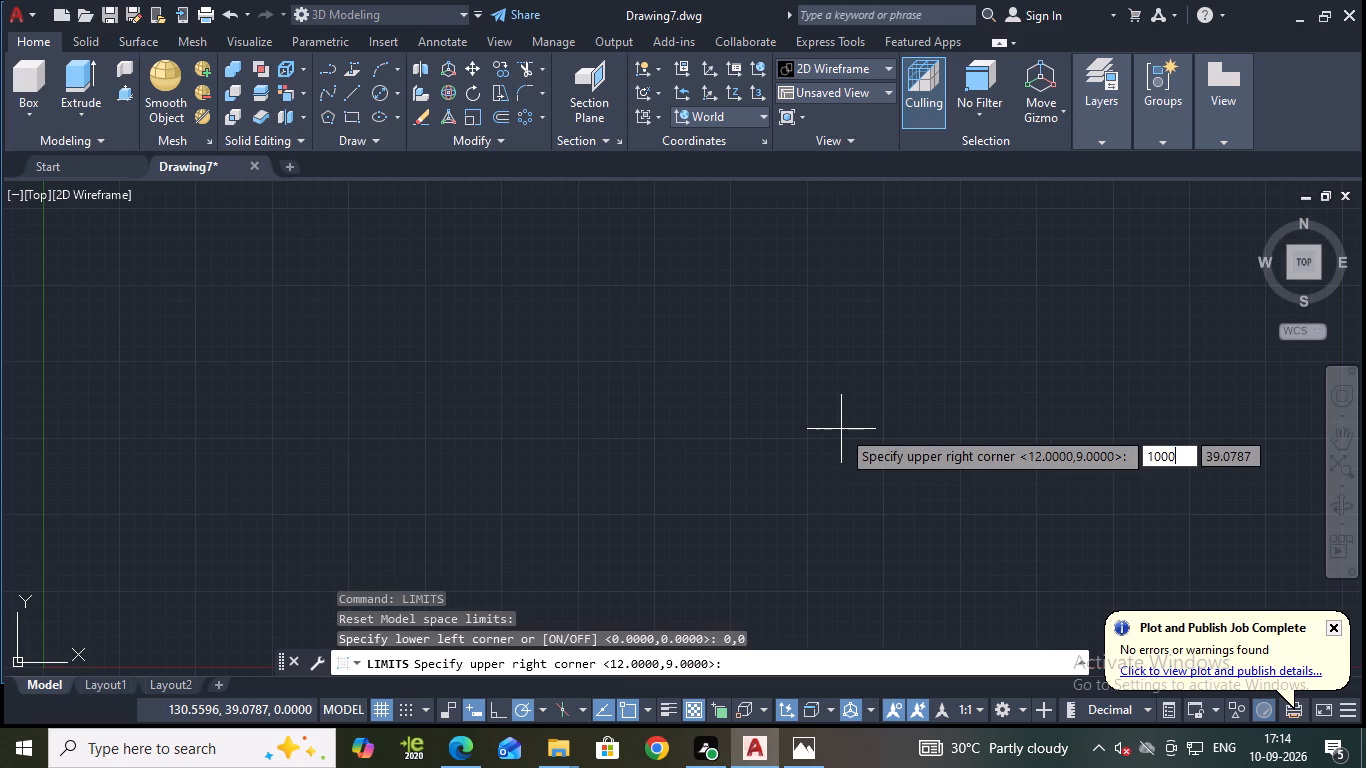
{"action": "type", "text": ",1000"}
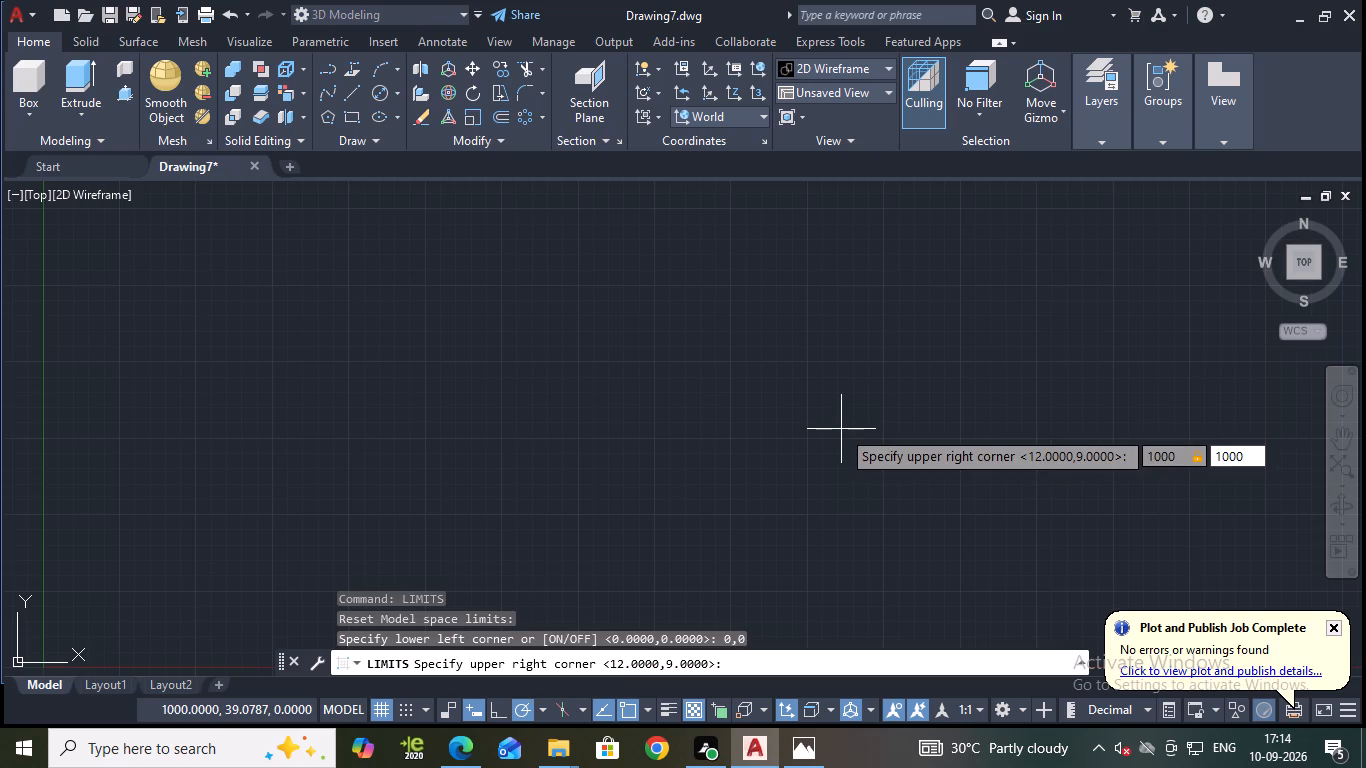
{"action": "key", "text": "Return"}
{"action": "key", "text": "z"}
{"action": "key", "text": "Return"}
{"action": "key", "text": "a"}
{"action": "key", "text": "Return"}
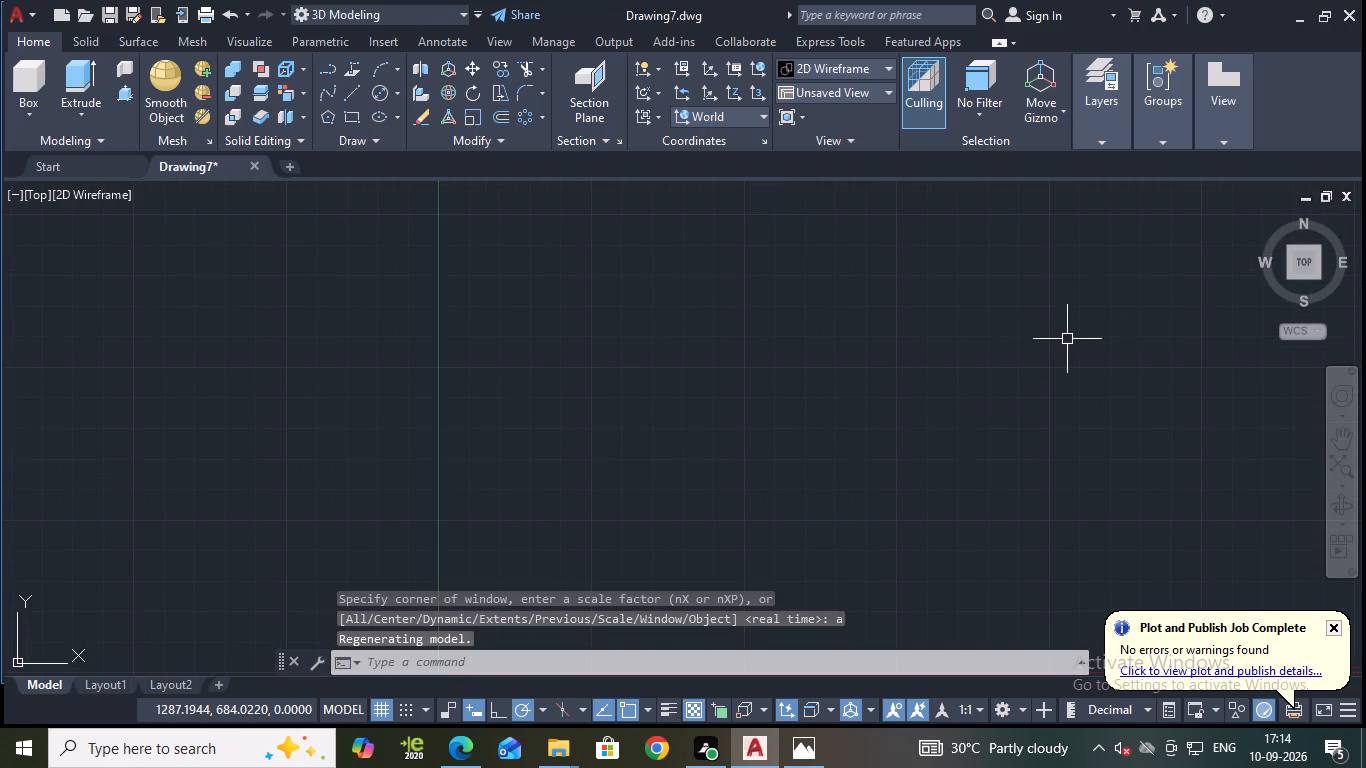
Switch the drawing to the Front view.
{"action": "left_click", "coordinate": [818, 89]}
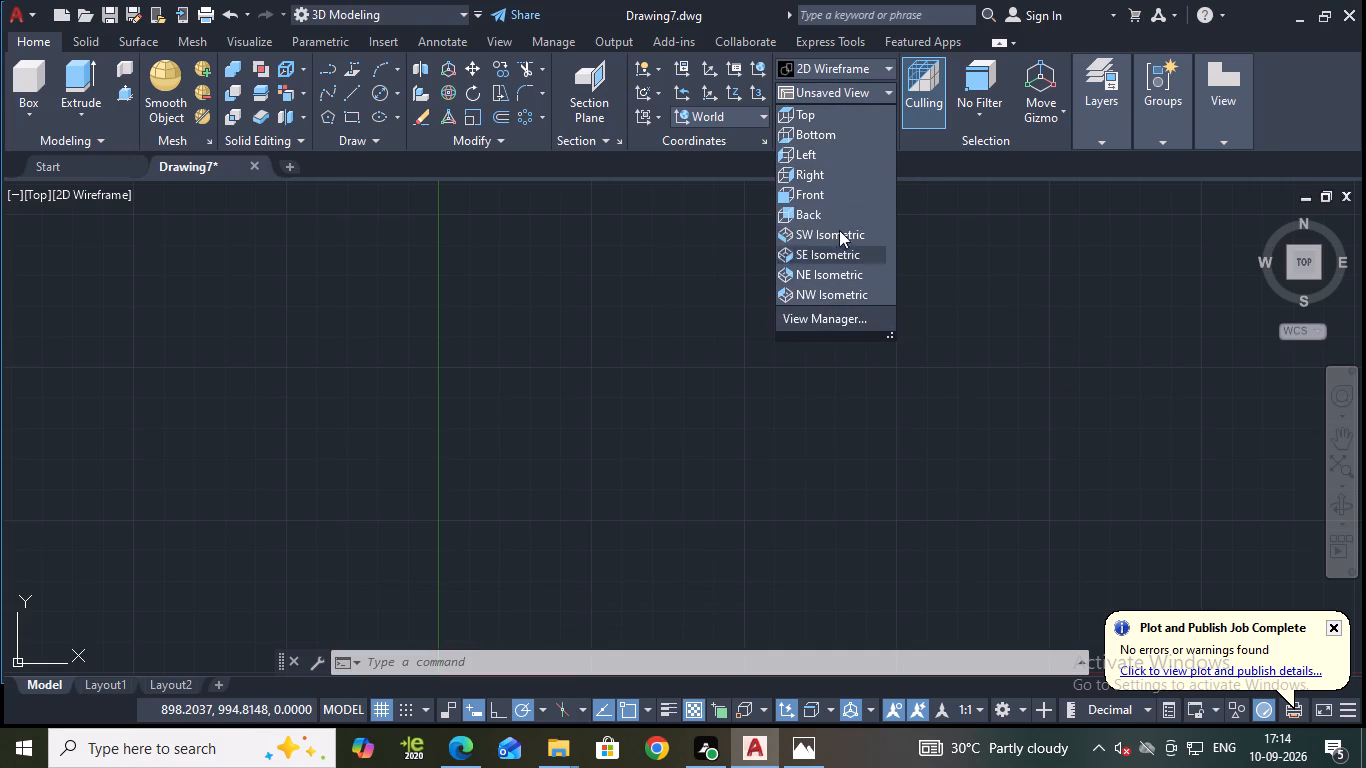
{"action": "left_click", "coordinate": [825, 198]}
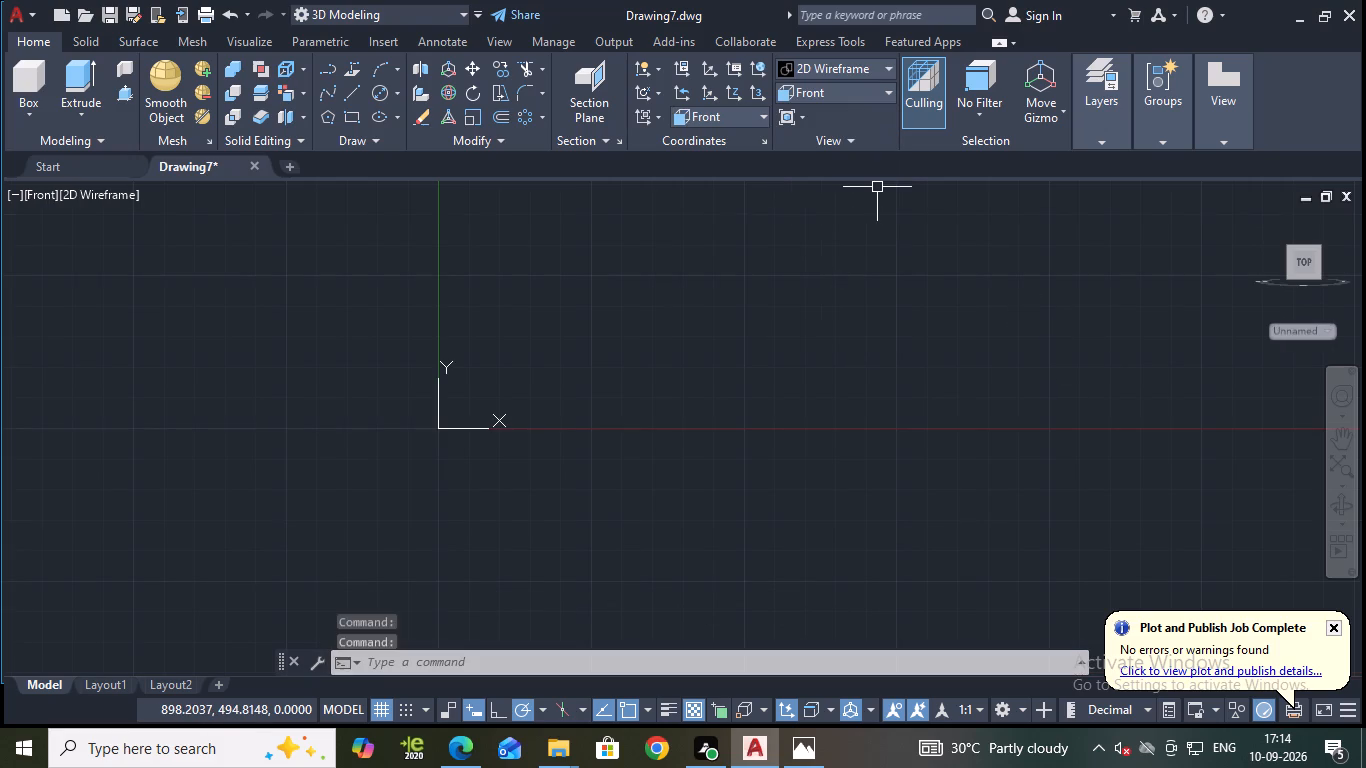
Draw a circle of diameter 30 centred at about 1056,477 in the front plane.
{"action": "middle_click_drag", "start_coordinate": [1021, 307], "coordinate": [525, 453]}
{"action": "scroll", "coordinate": [985, 310], "scroll_direction": "down", "scroll_amount": 1}
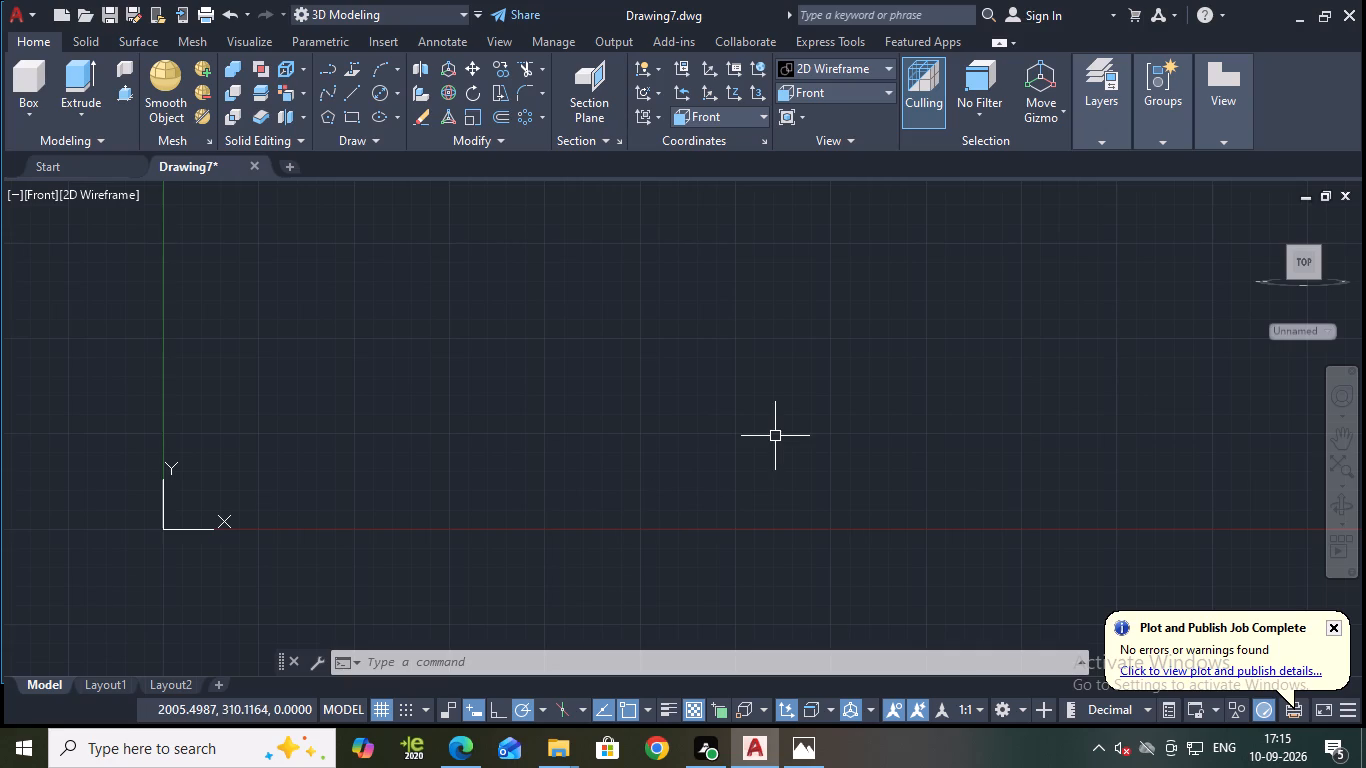
{"action": "left_click", "coordinate": [378, 91]}
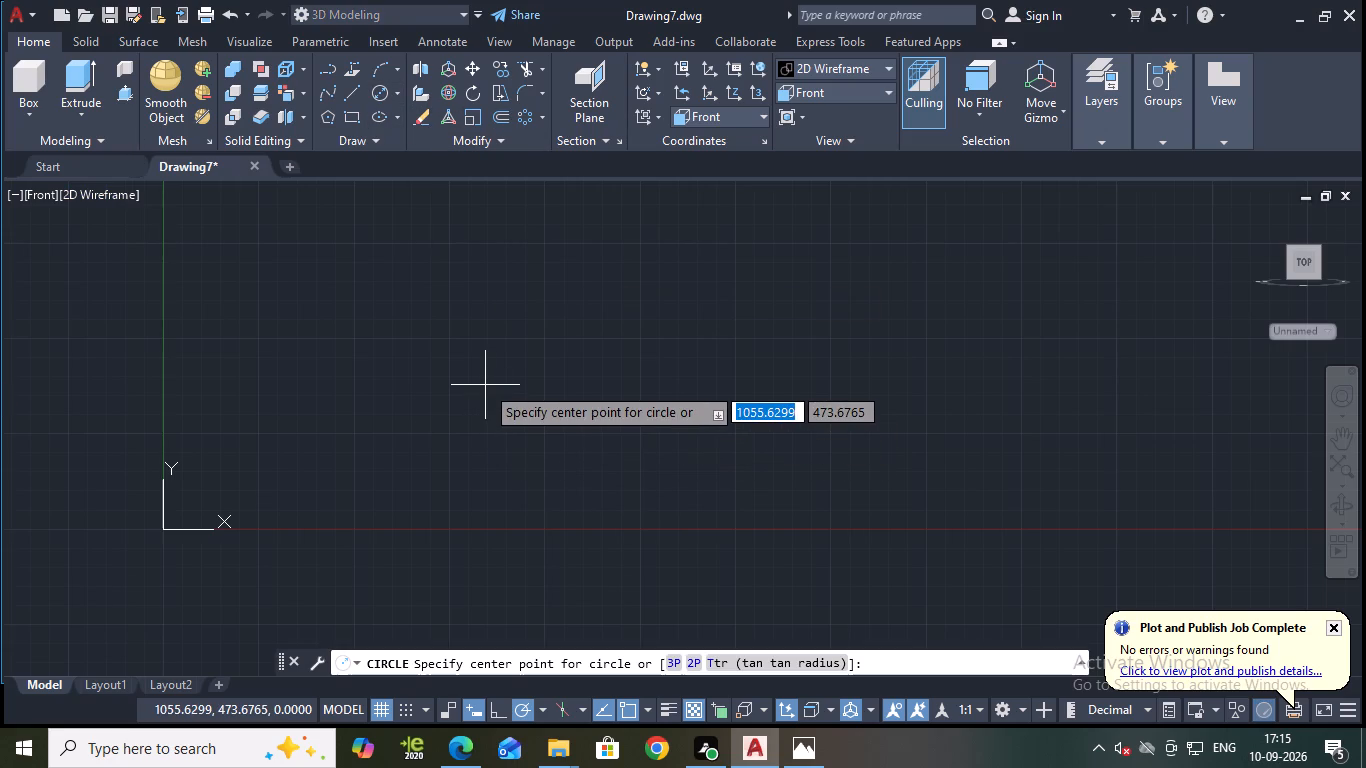
{"action": "left_click", "coordinate": [485, 384]}
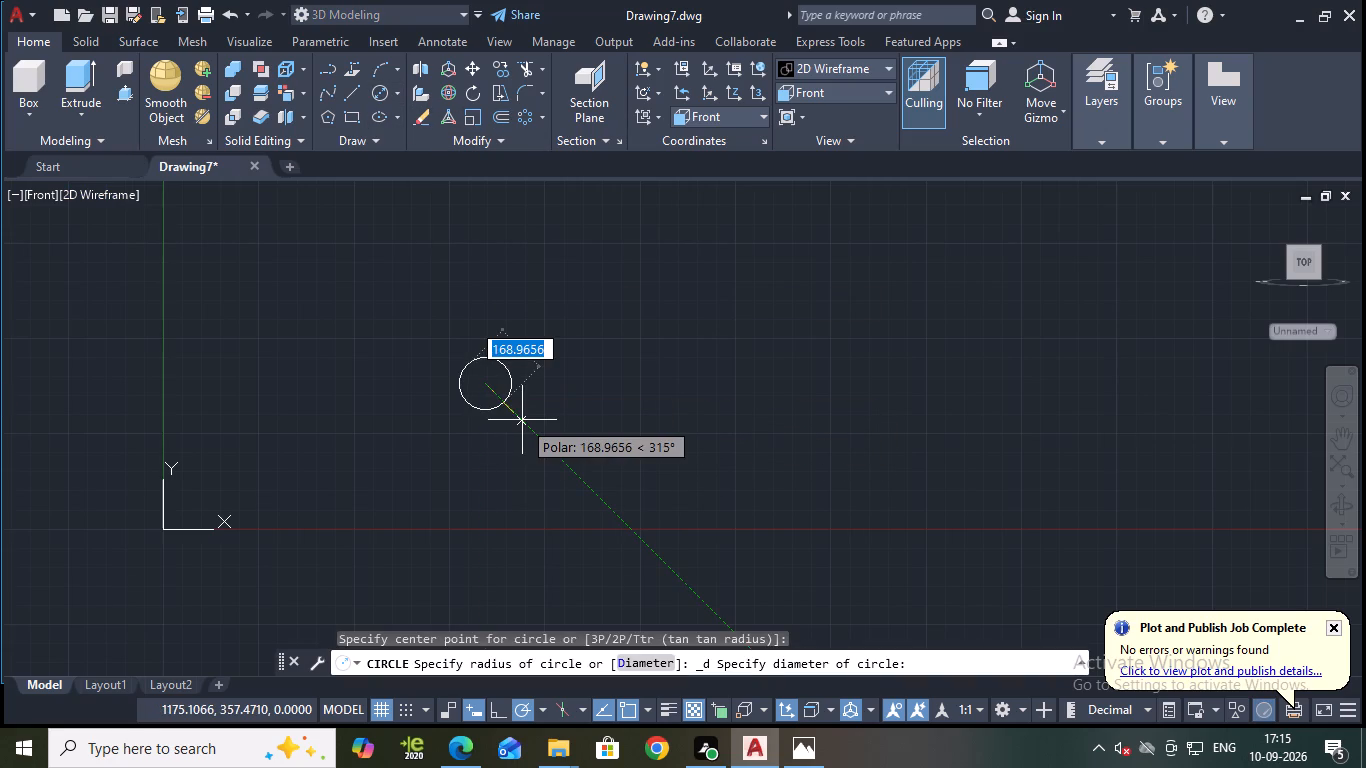
{"action": "scroll", "coordinate": [522, 420], "scroll_direction": "up", "scroll_amount": 2}
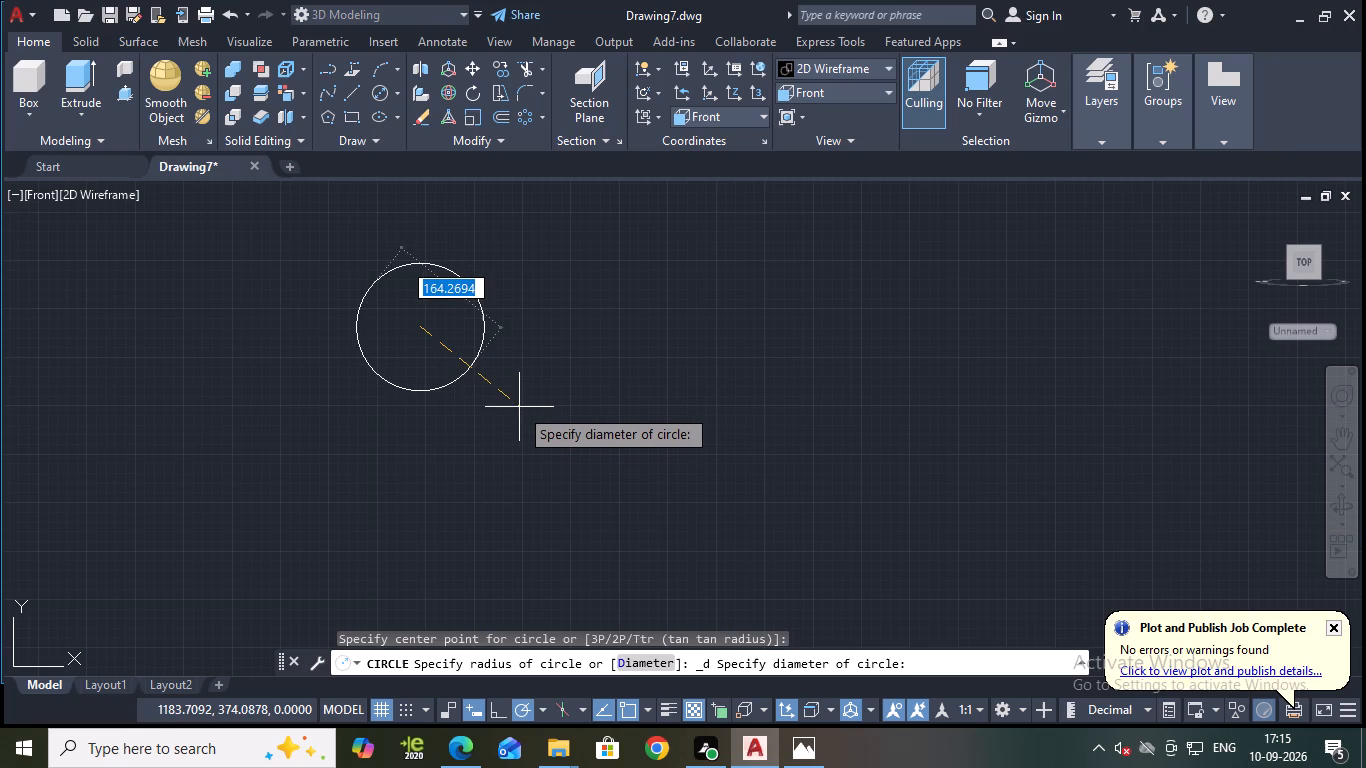
{"action": "key", "text": "d"}
{"action": "key", "text": "Return"}
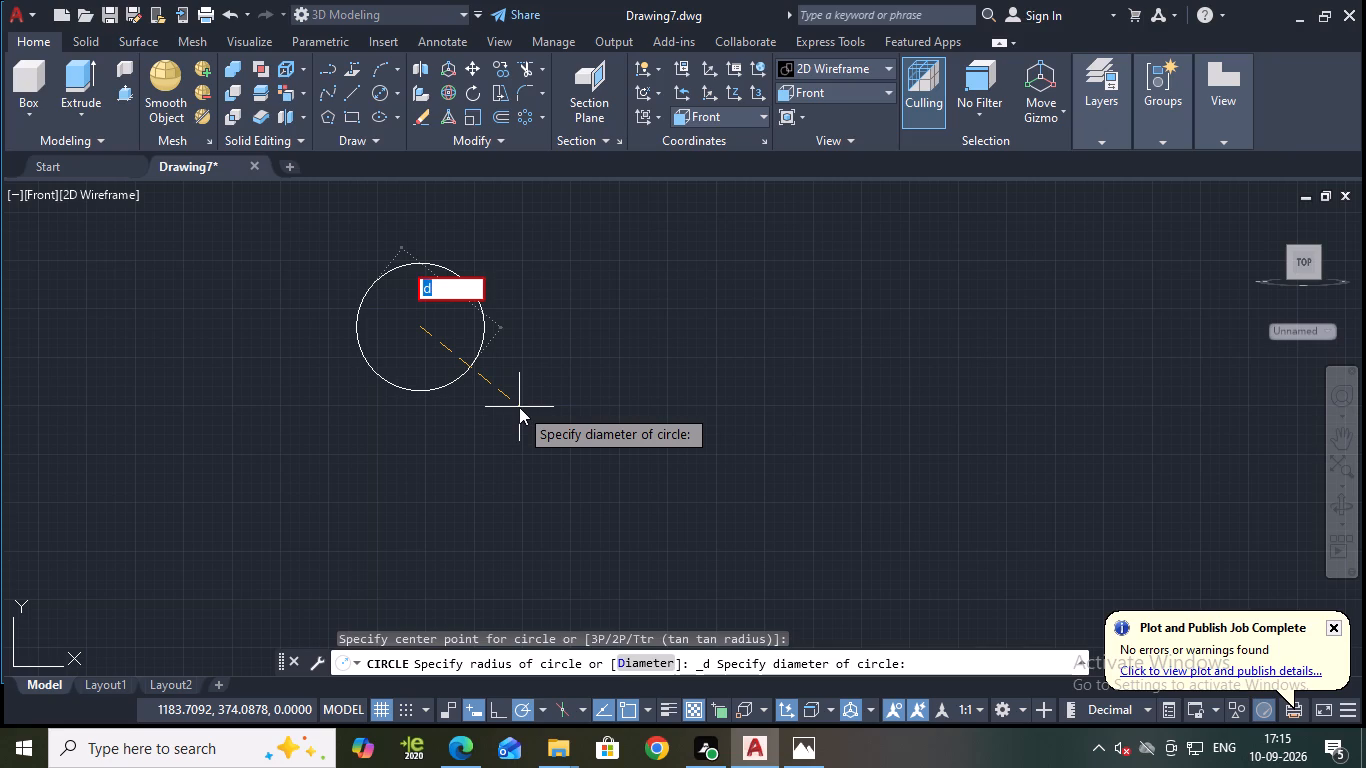
{"action": "type", "text": "30"}
{"action": "key", "text": "Return"}
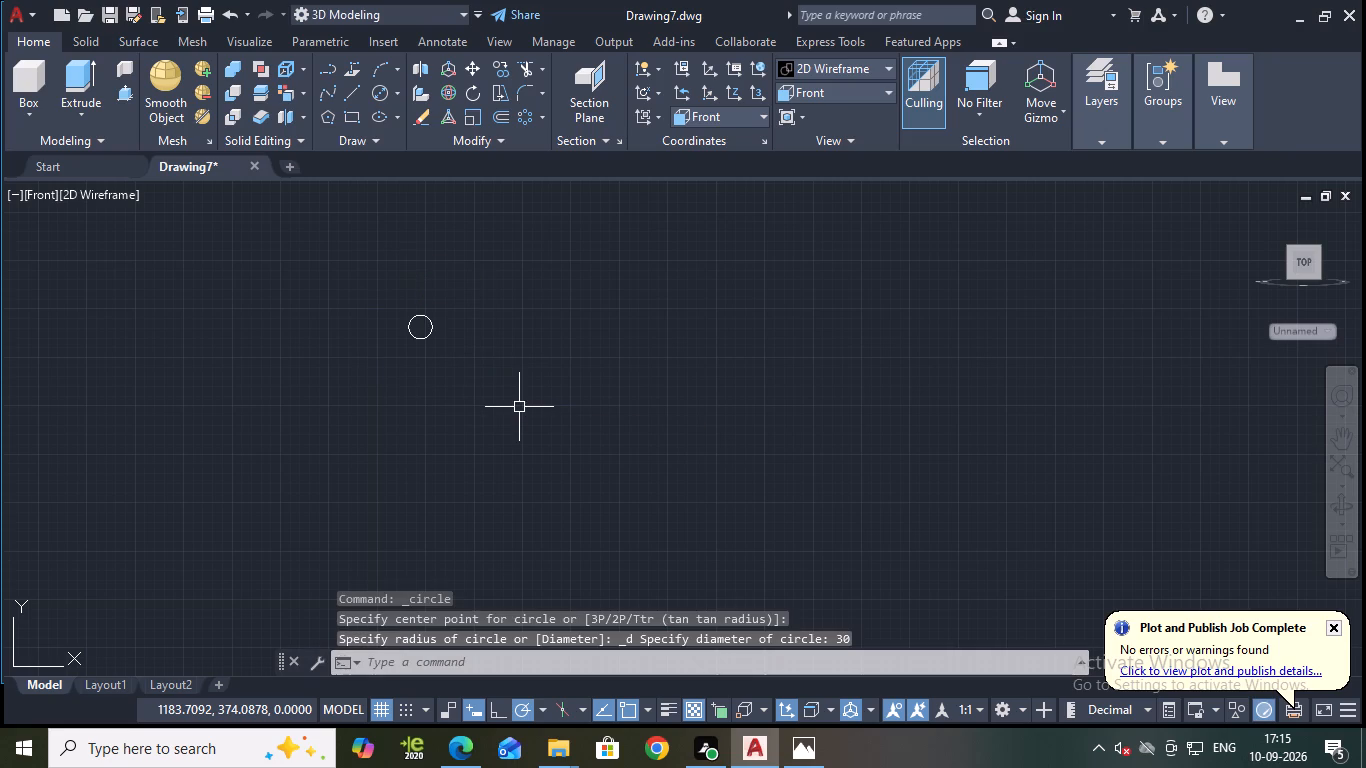
Copy the circle from its centre horizontally along positive X by a distance of 120.
{"action": "scroll", "coordinate": [476, 379], "scroll_direction": "up", "scroll_amount": 2}
{"action": "middle_click_drag", "start_coordinate": [379, 258], "coordinate": [442, 358]}
{"action": "scroll", "coordinate": [414, 357], "scroll_direction": "up", "scroll_amount": 3}
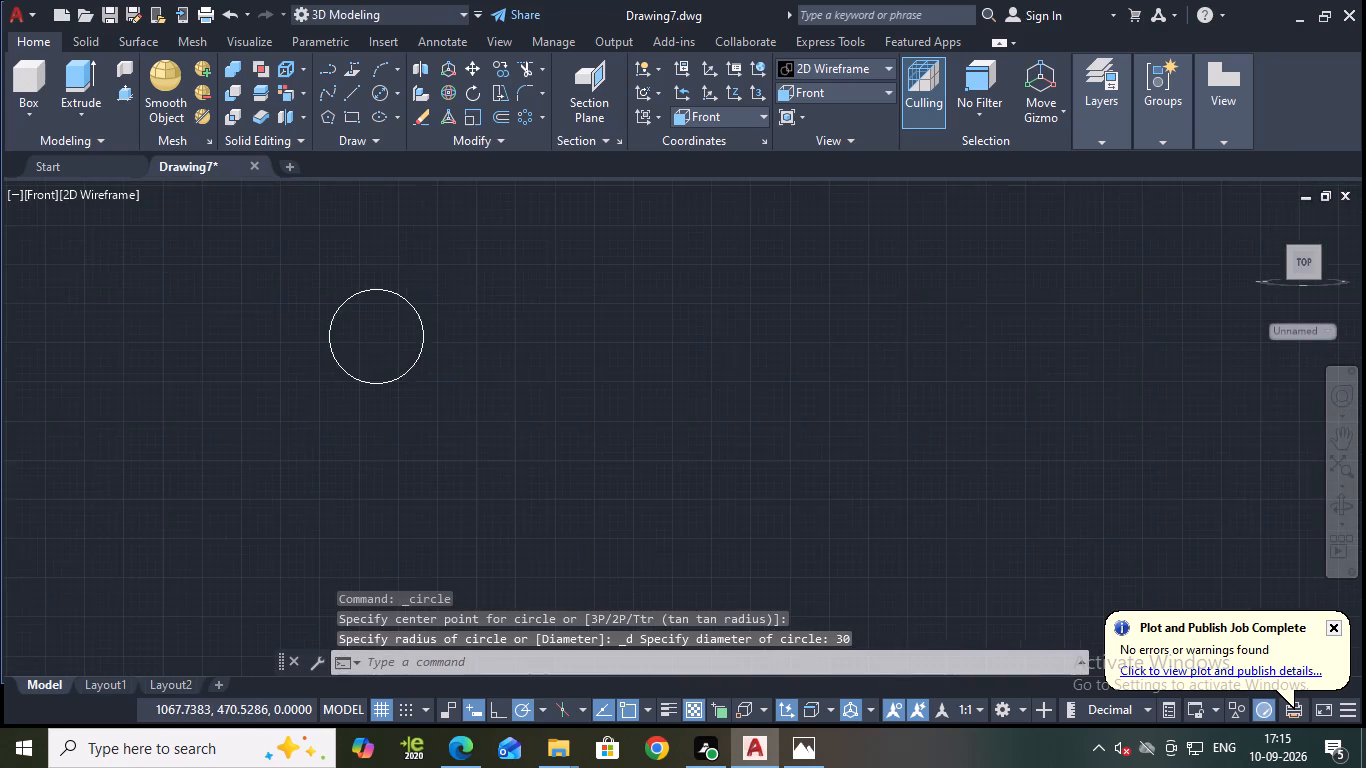
{"action": "scroll", "coordinate": [546, 347], "scroll_direction": "down", "scroll_amount": 1}
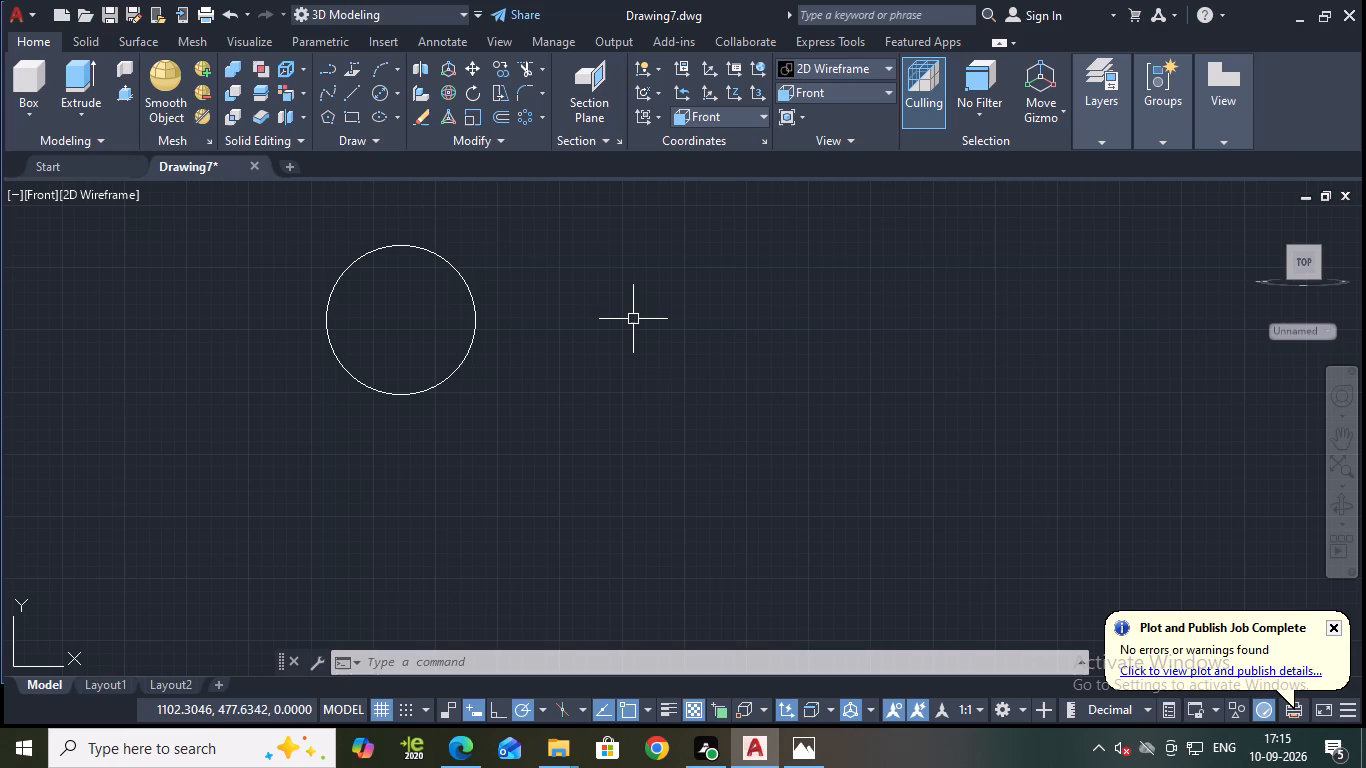
{"action": "key", "text": "c"}
{"action": "key", "text": "o"}
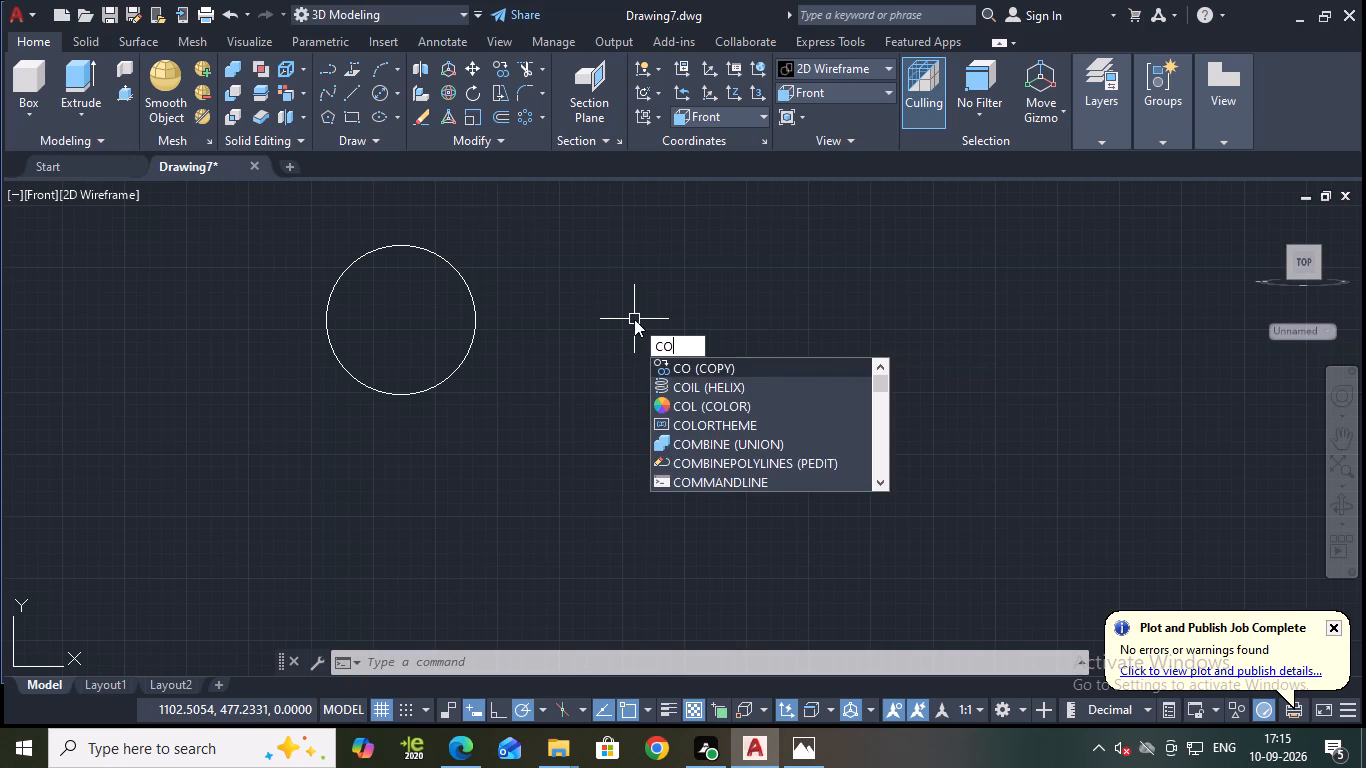
{"action": "key", "text": "Return"}
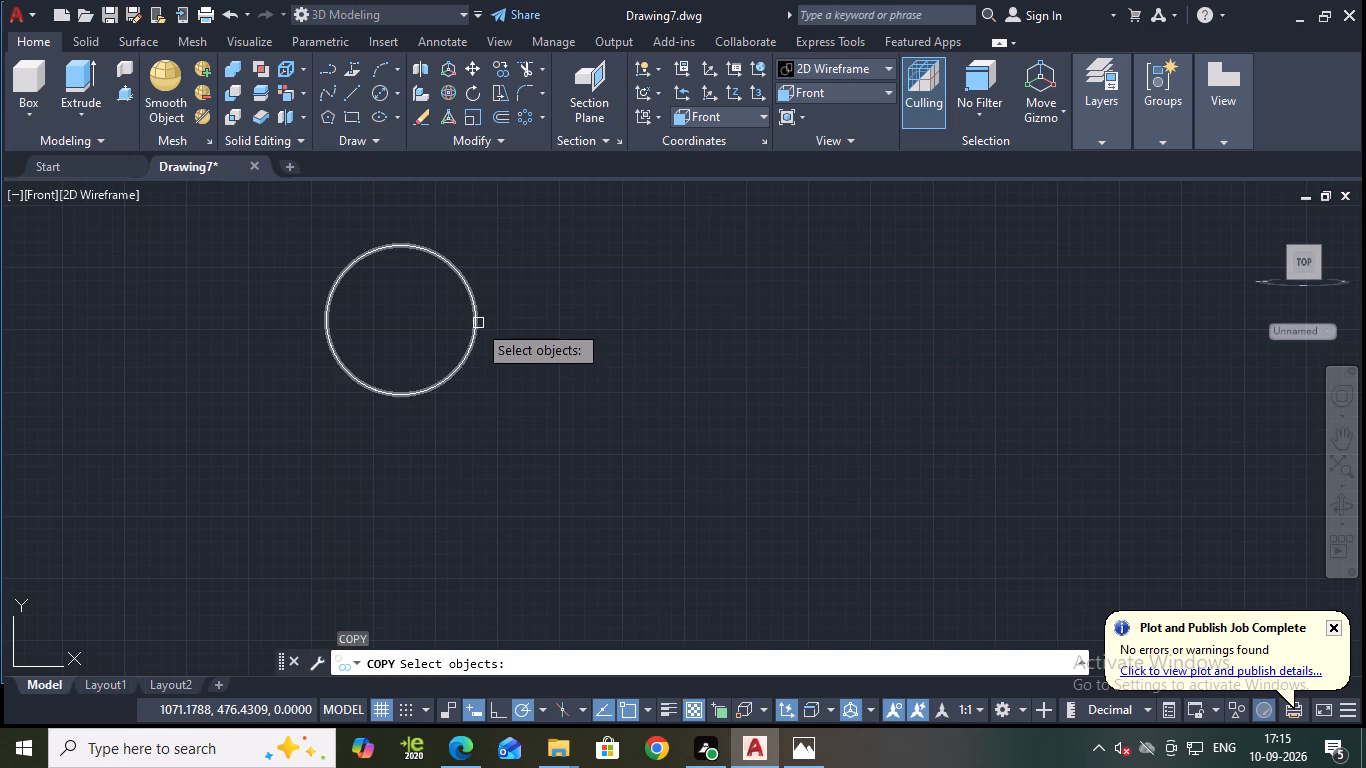
{"action": "left_click", "coordinate": [476, 323]}
{"action": "key", "text": "Return"}
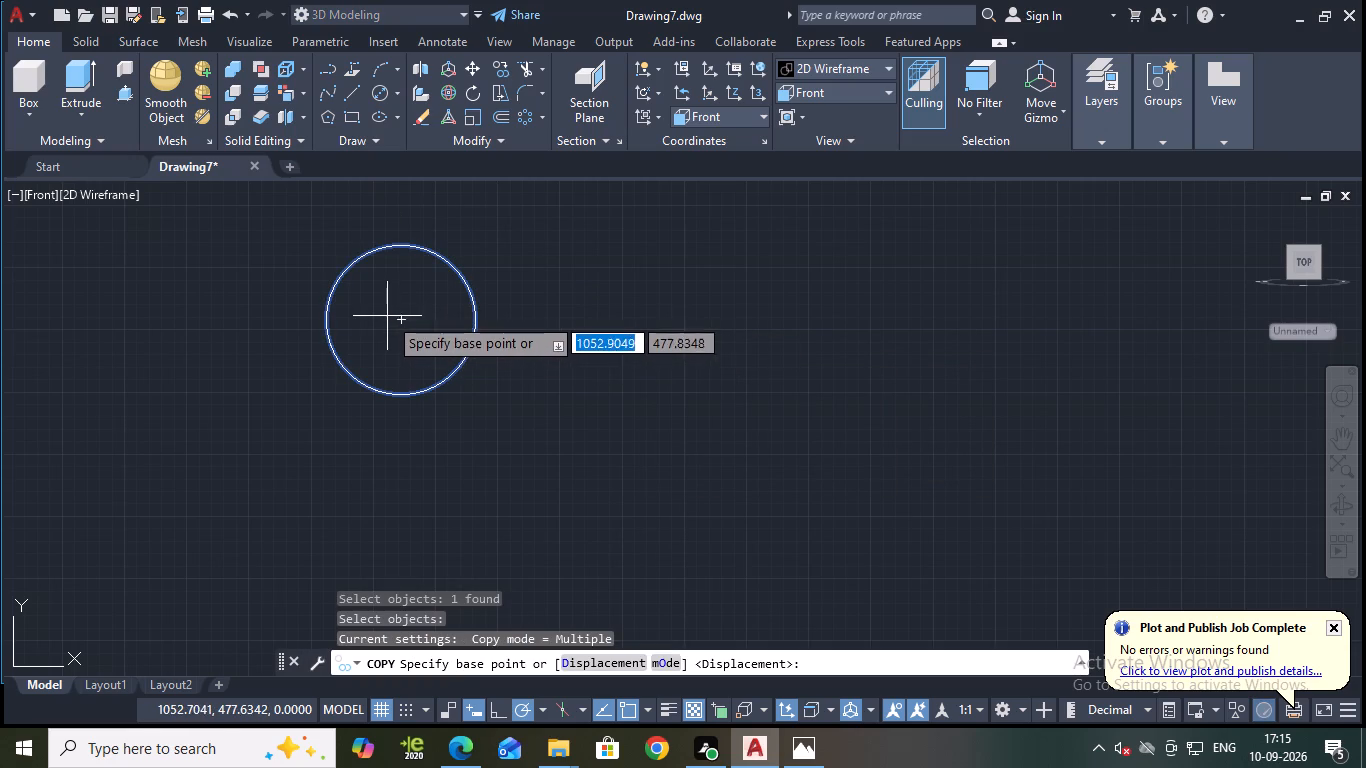
{"action": "left_click", "coordinate": [401, 322]}
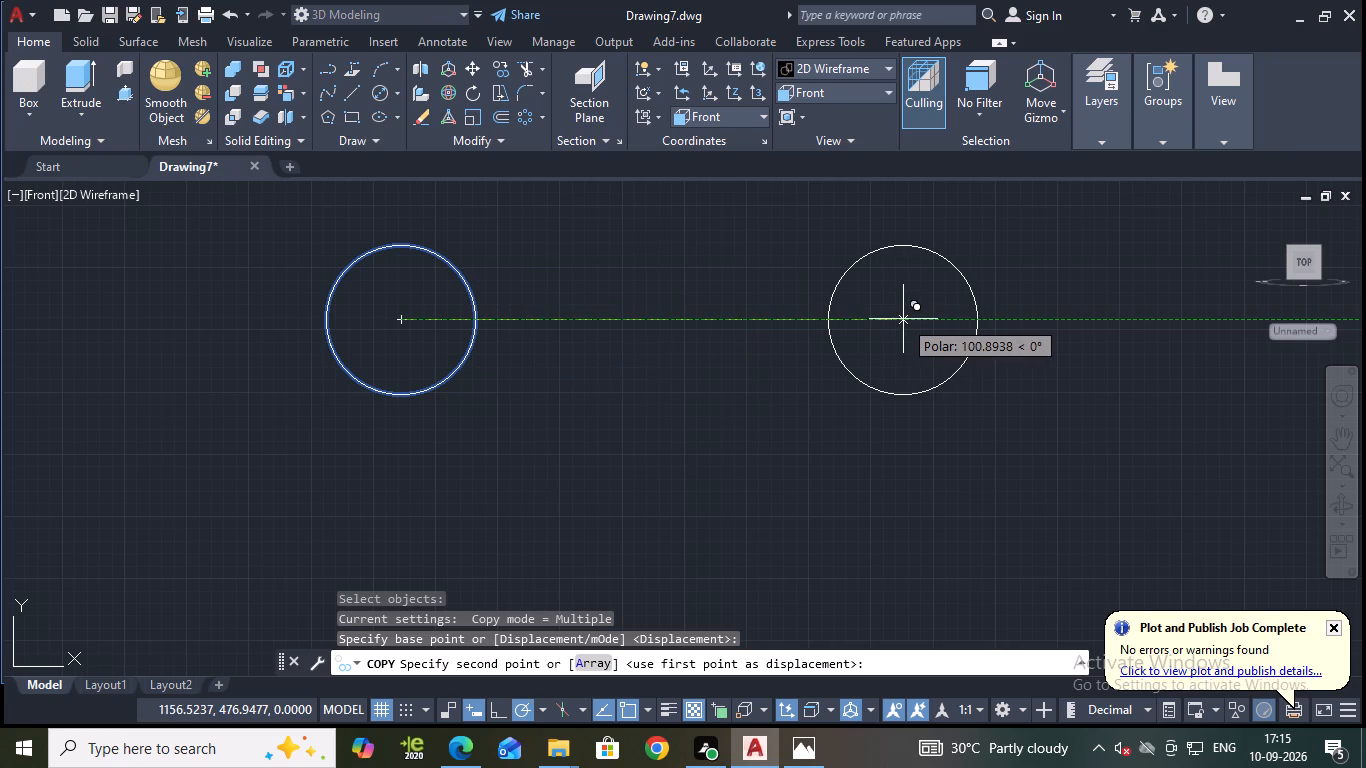
{"action": "type", "text": "120"}
{"action": "key", "text": "Return"}
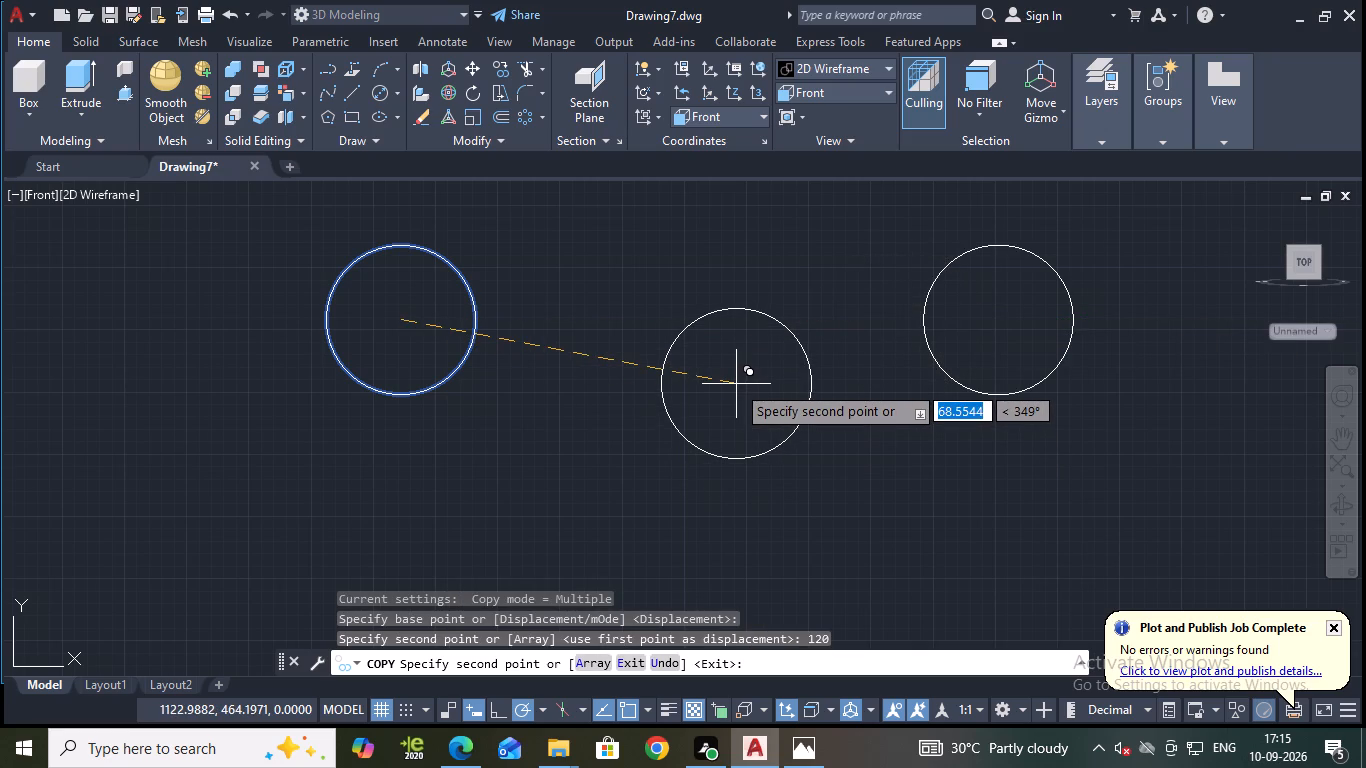
{"action": "key", "text": "Escape"}
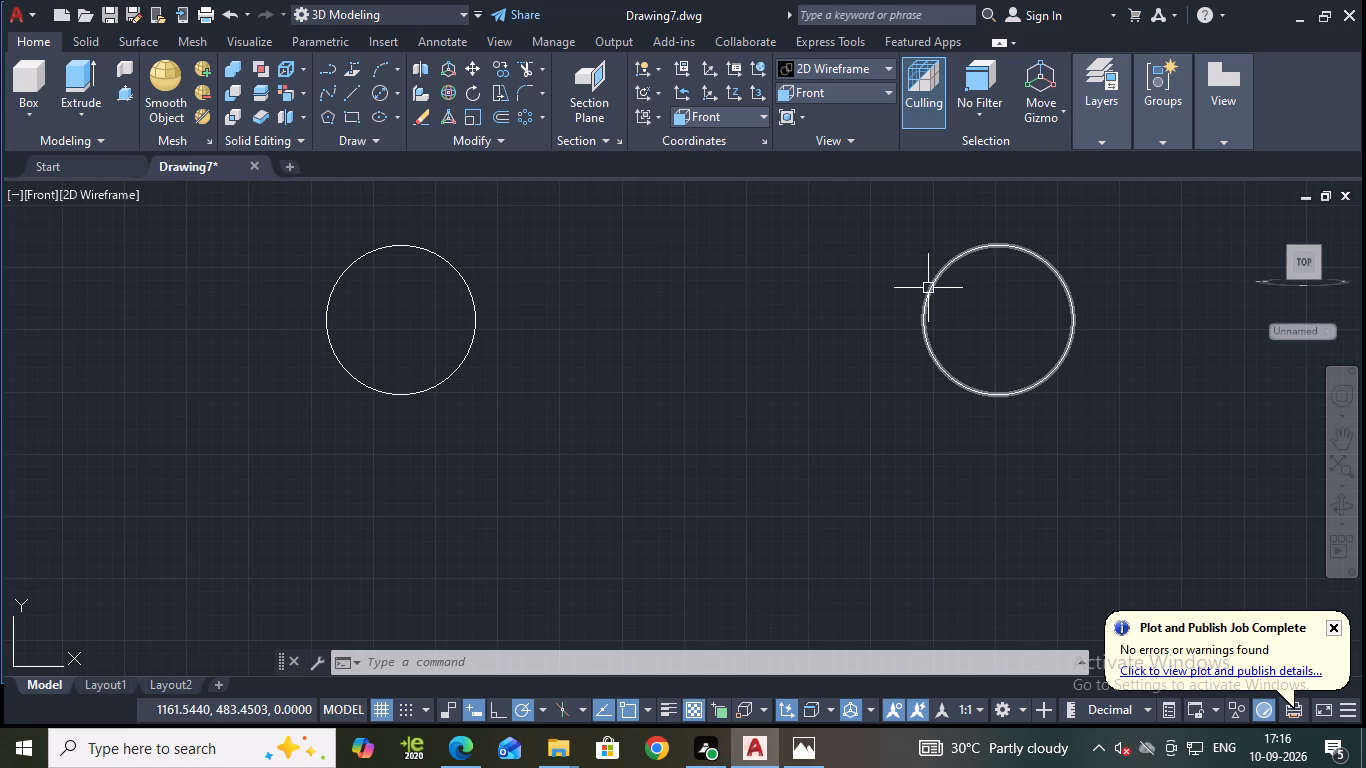
Connect the two circles with horizontal lines between their top quadrants and between their bottom quadrants.
{"action": "left_click", "coordinate": [351, 91]}
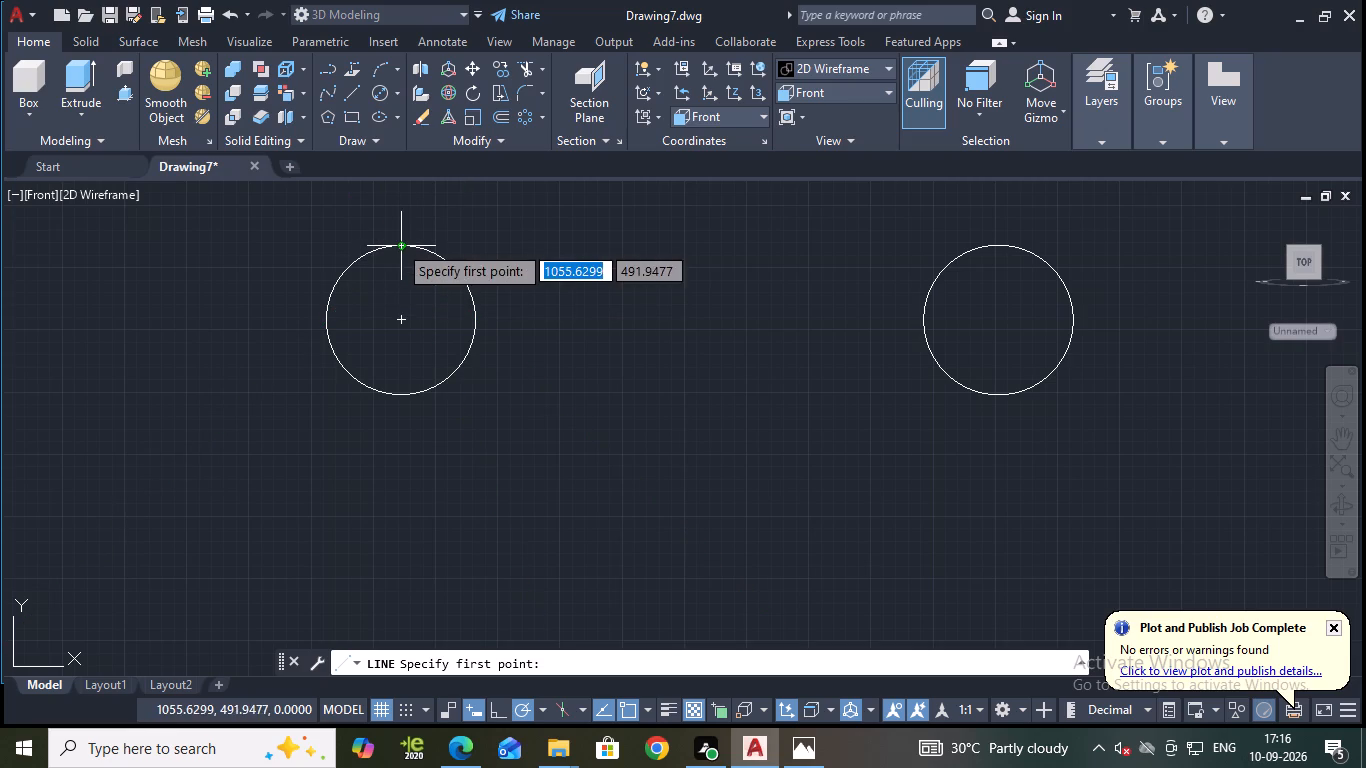
{"action": "left_click", "coordinate": [398, 244]}
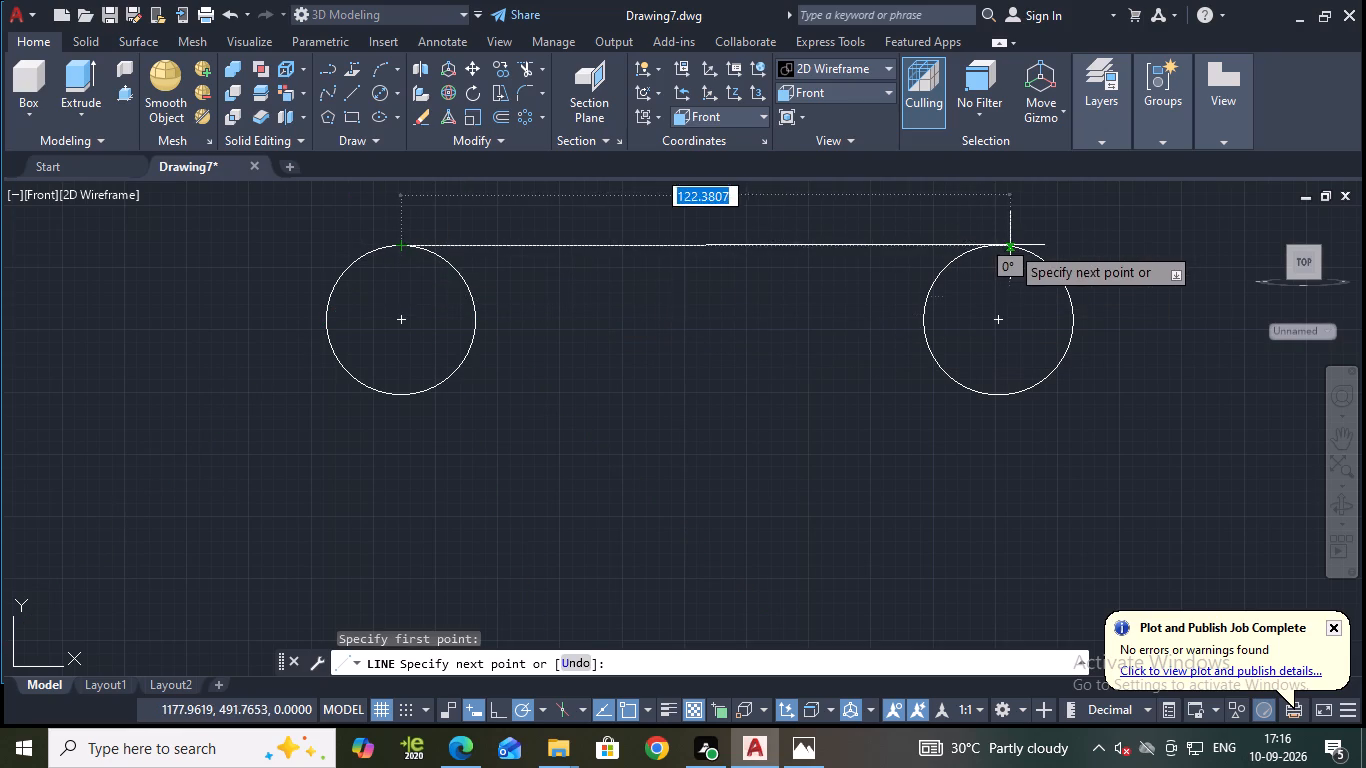
{"action": "left_click", "coordinate": [1001, 244]}
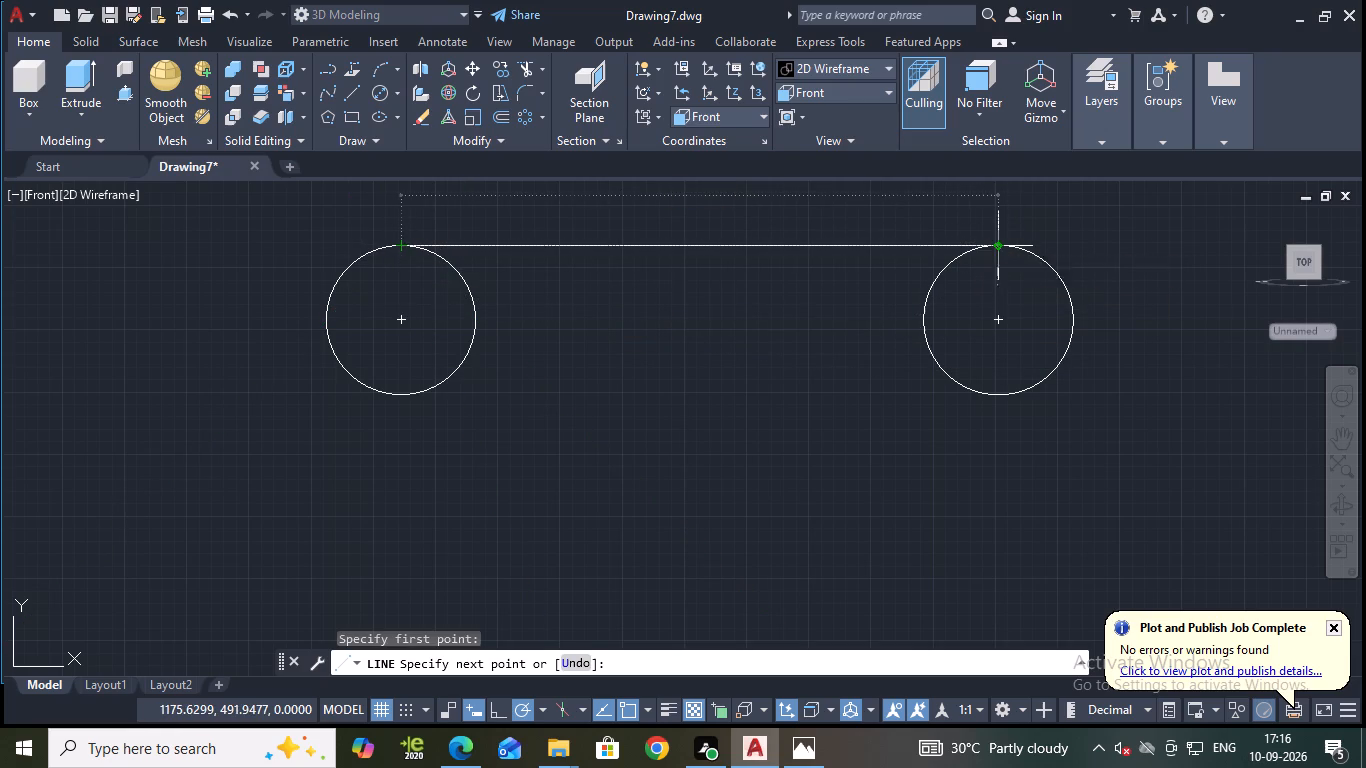
{"action": "key", "text": "Escape"}
{"action": "key", "text": "space"}
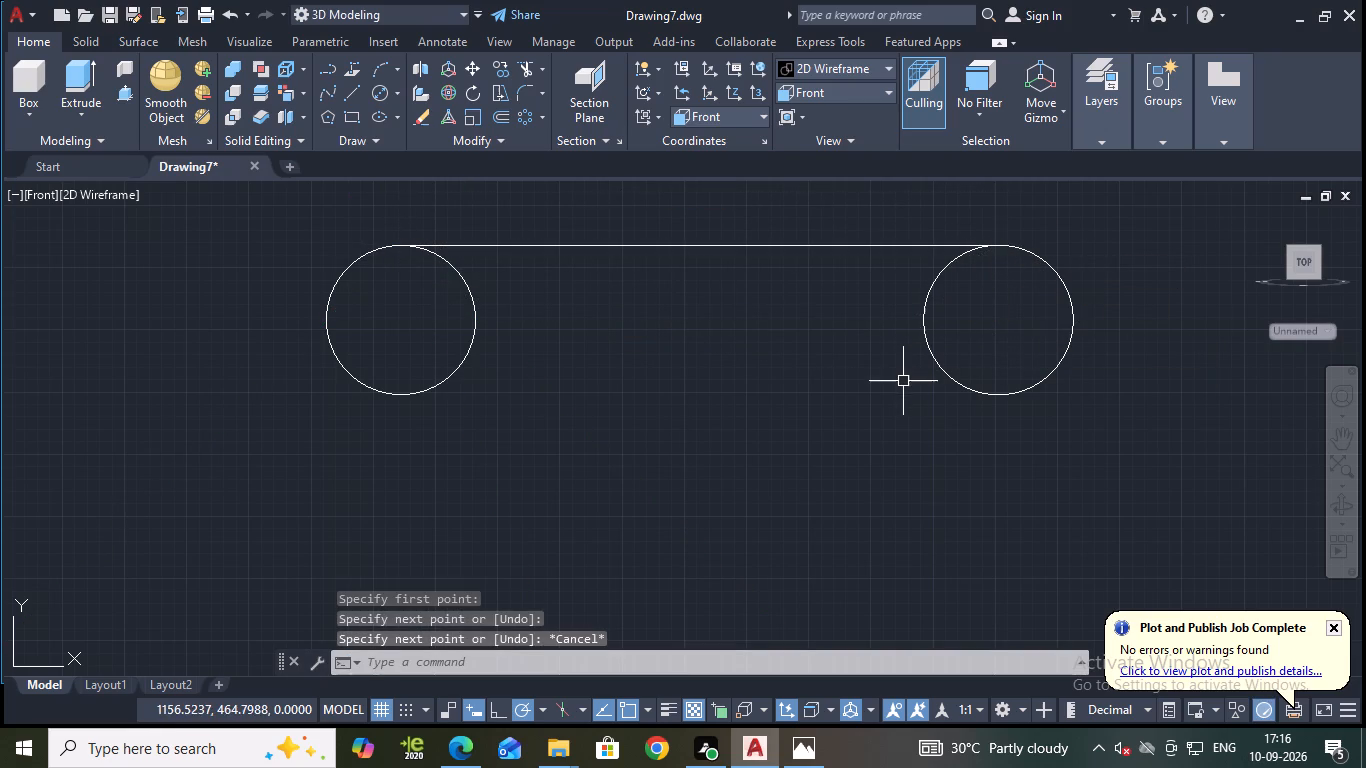
{"action": "left_click", "coordinate": [398, 396]}
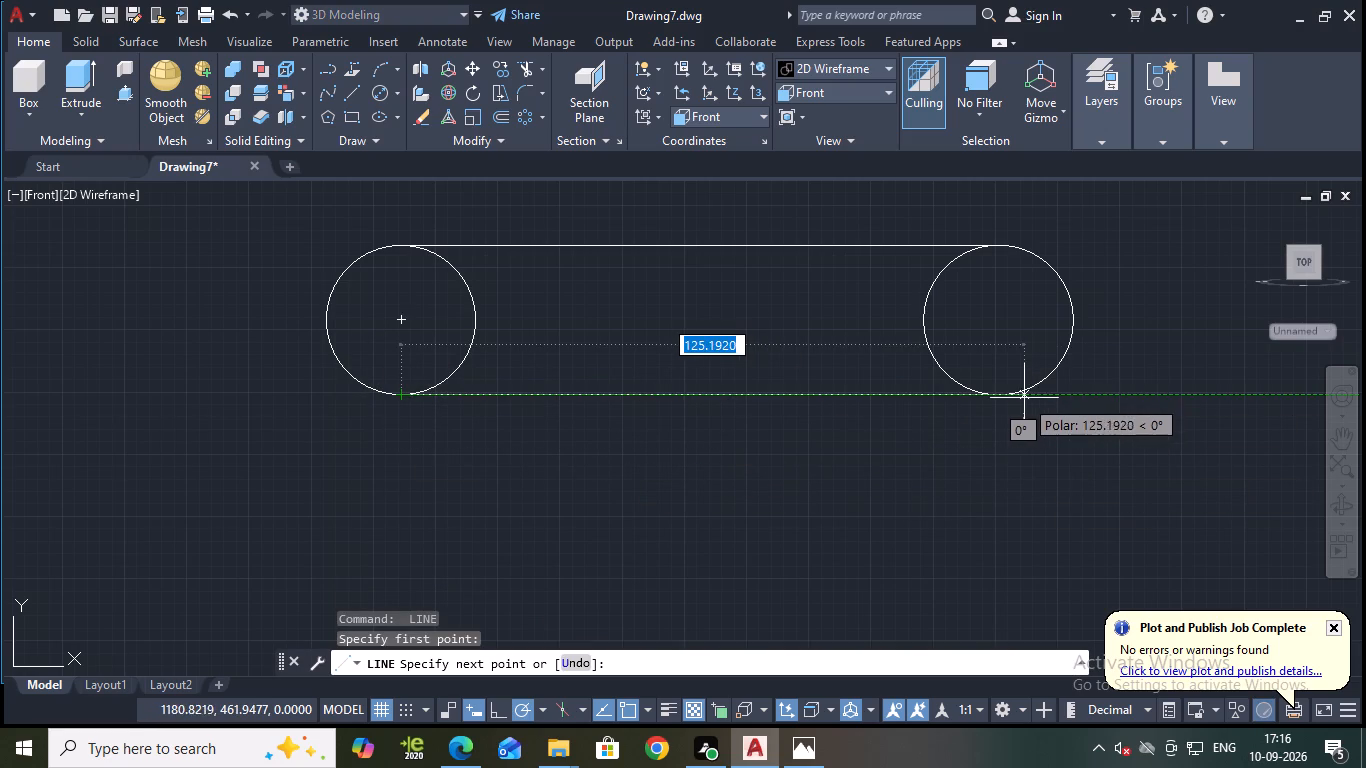
{"action": "left_click", "coordinate": [1000, 398]}
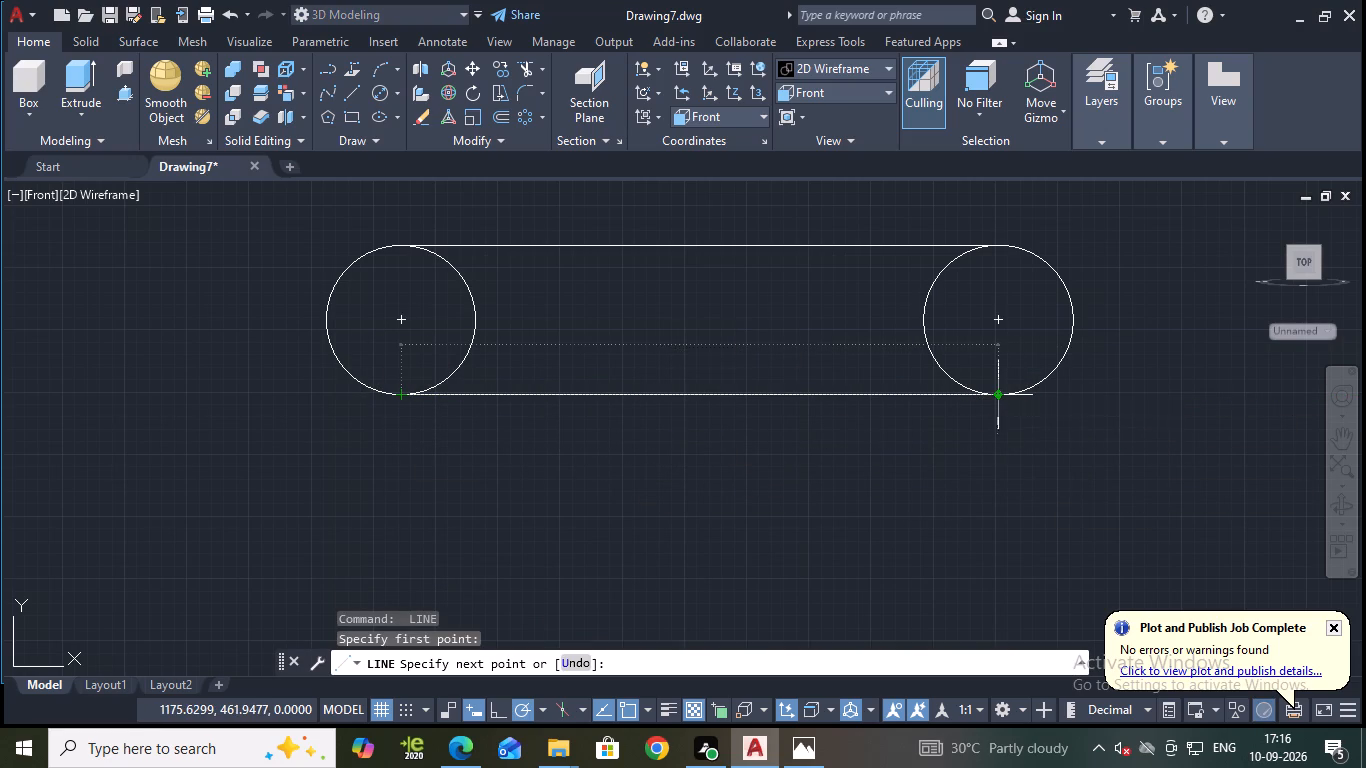
{"action": "key", "text": "Escape"}
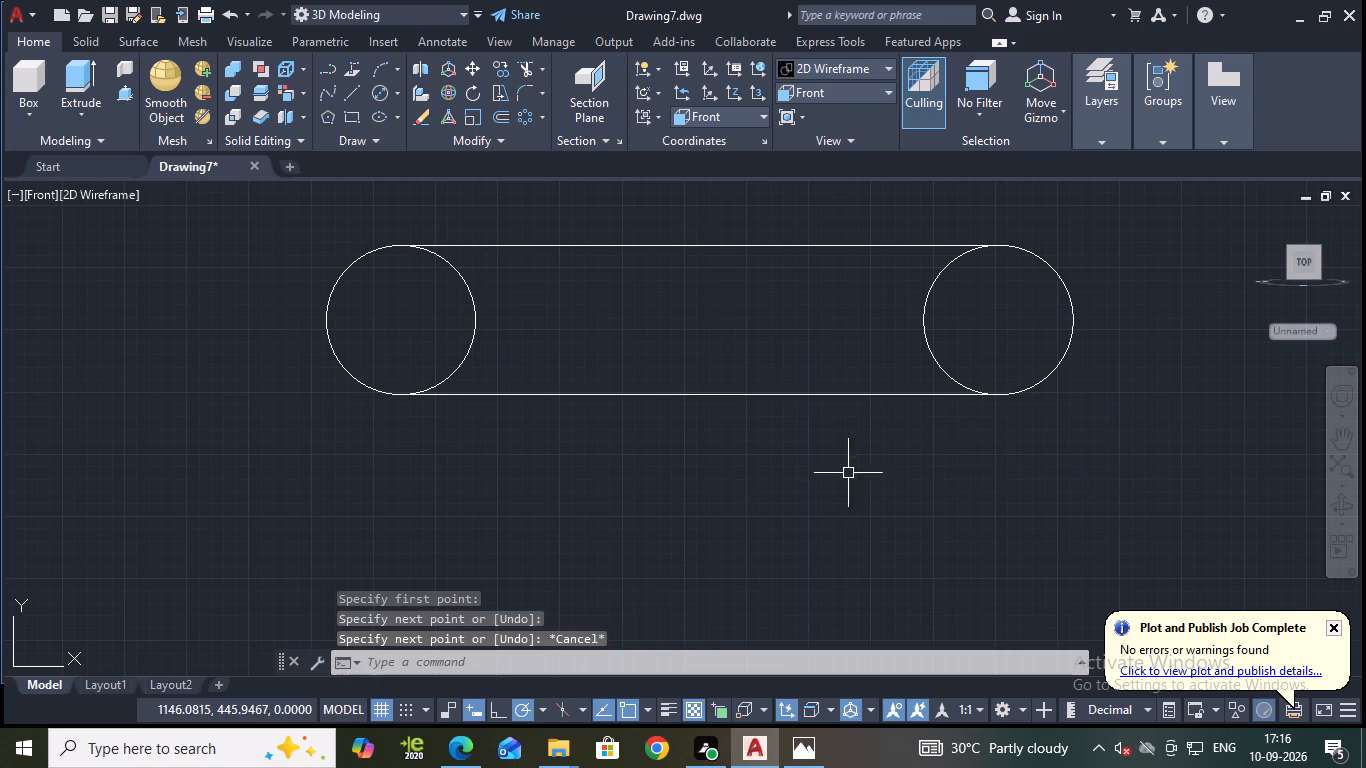
Trim away the inner halves of both diameter-30 circles, leaving a closed slot outline.
{"action": "middle_click_drag", "start_coordinate": [840, 466], "coordinate": [856, 524]}
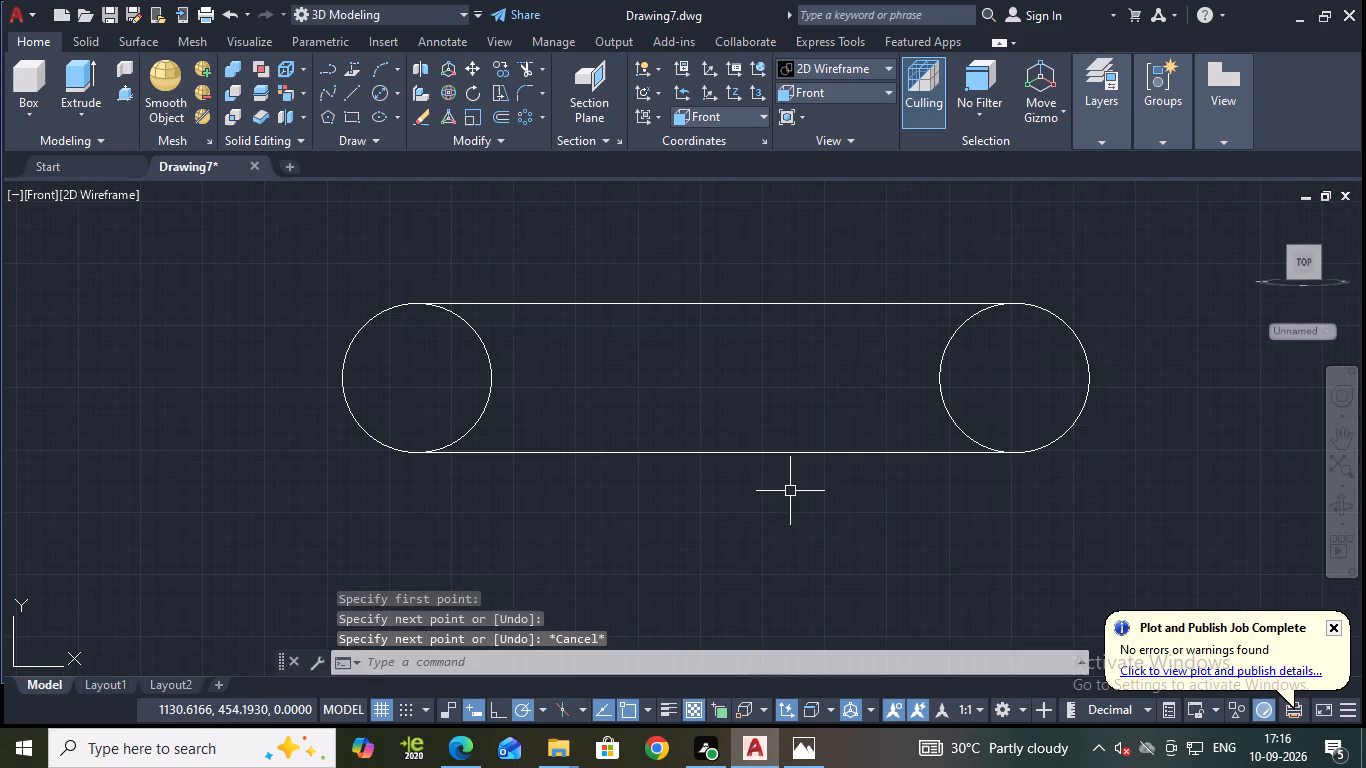
{"action": "type", "text": "tr"}
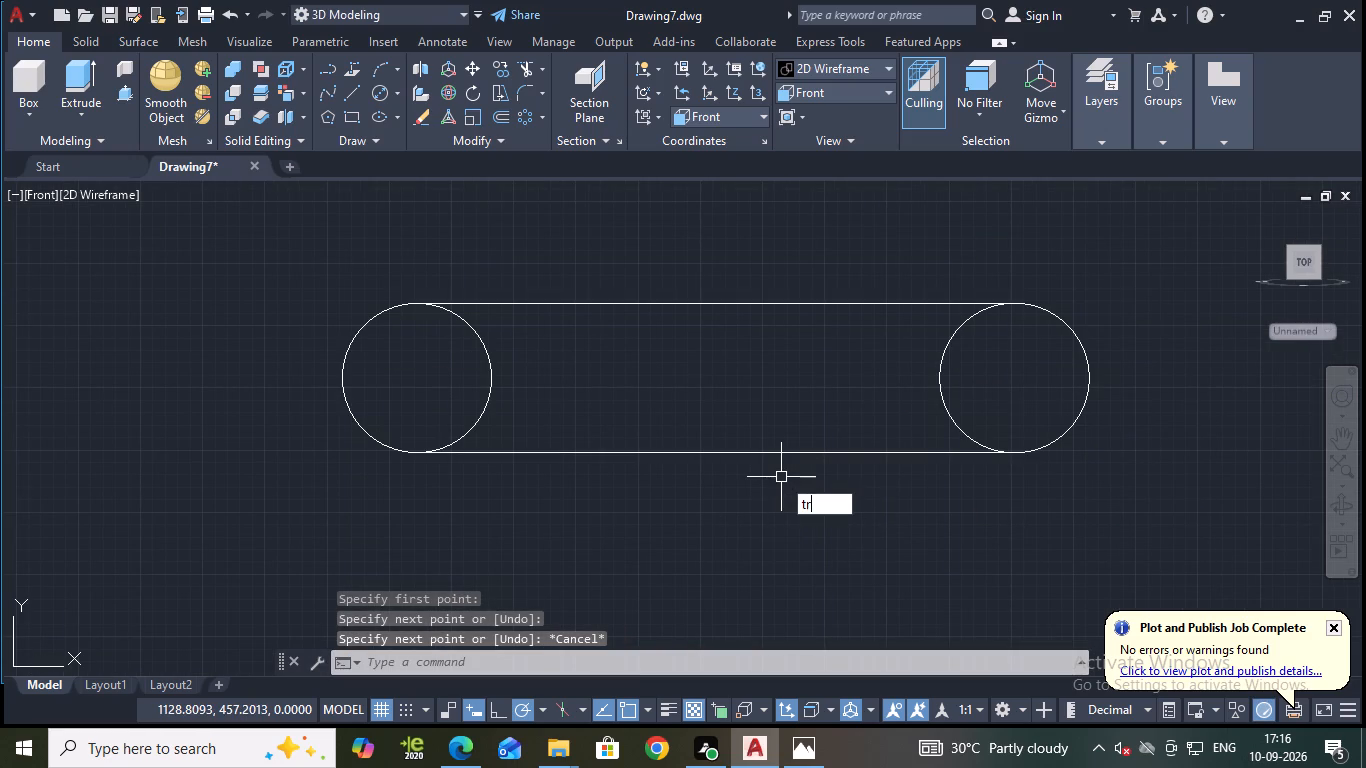
{"action": "key", "text": "Return"}
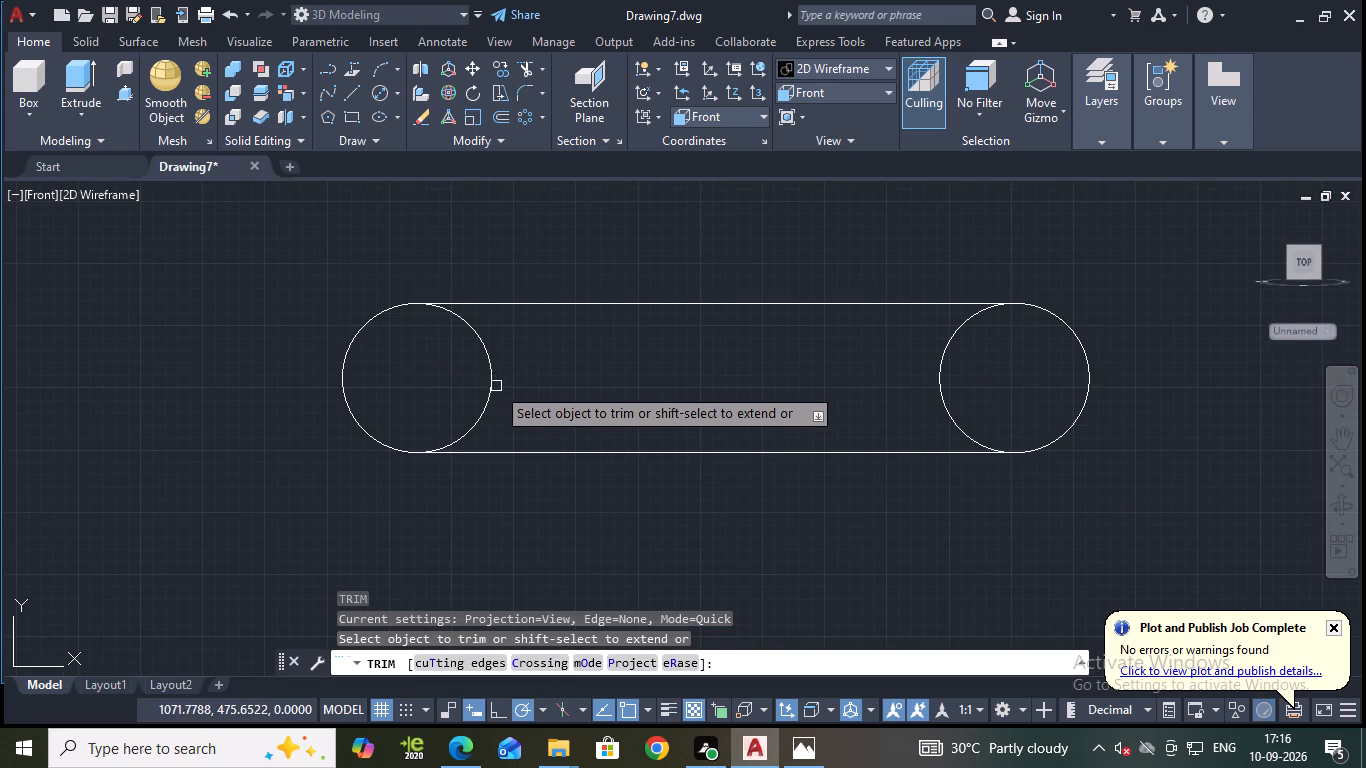
{"action": "left_click", "coordinate": [491, 386]}
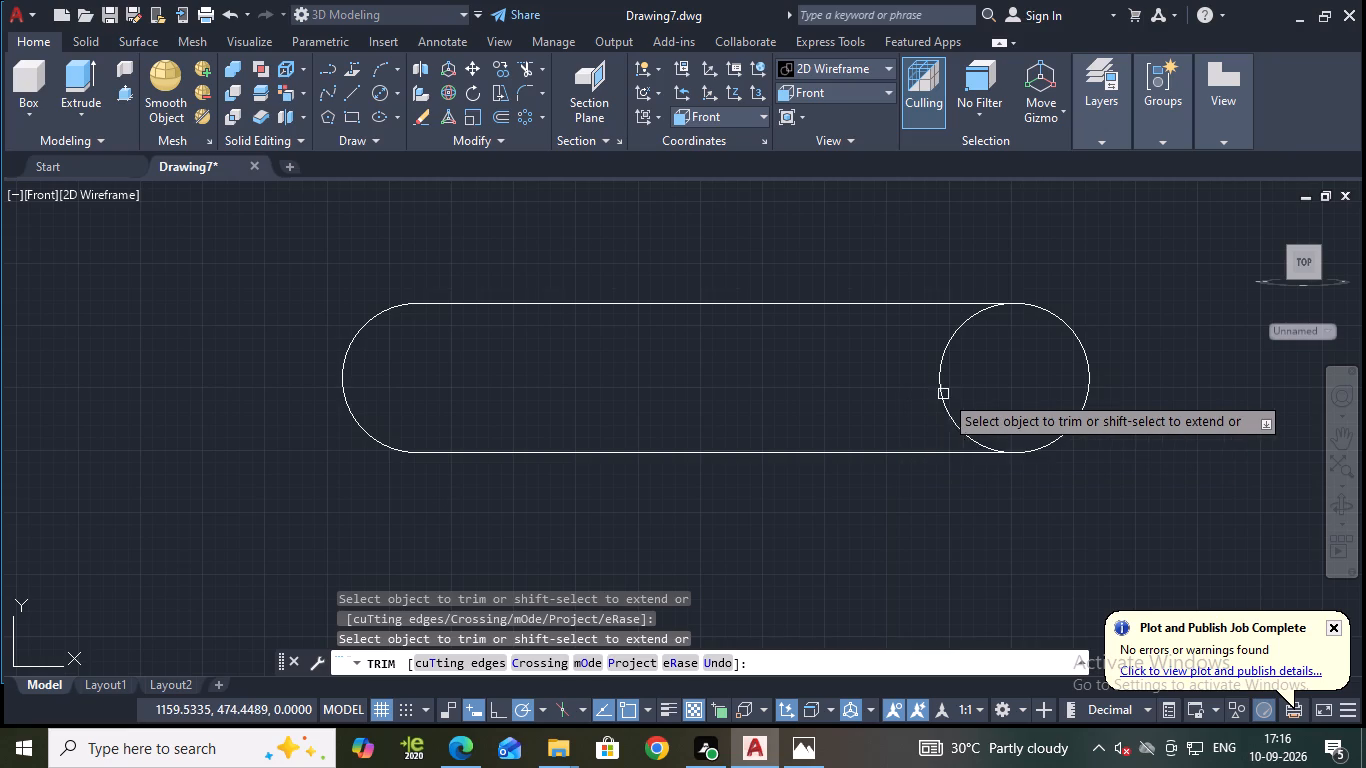
{"action": "left_click", "coordinate": [946, 396]}
{"action": "key", "text": "Escape"}
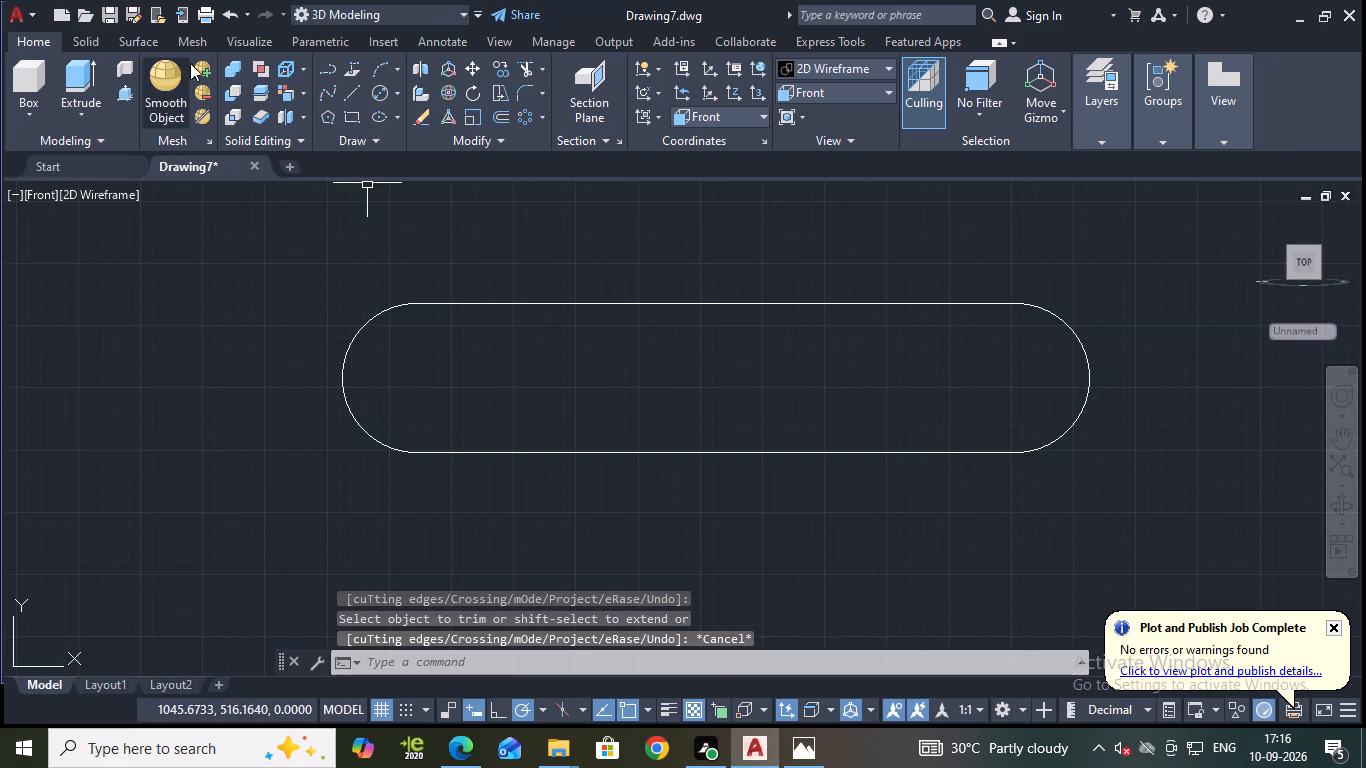
Draw a circle of diameter 15 concentric with the slot's left end arc.
{"action": "left_click", "coordinate": [374, 98]}
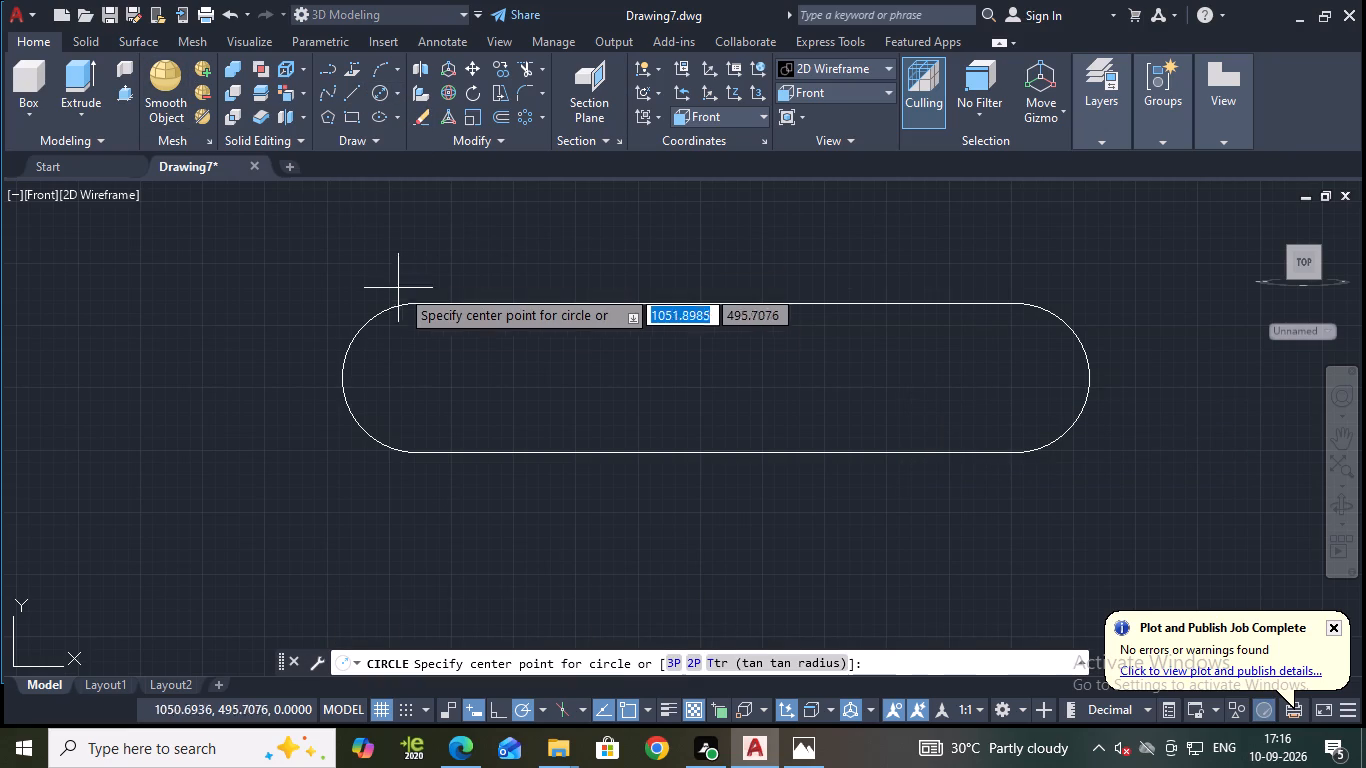
{"action": "left_click", "coordinate": [415, 381]}
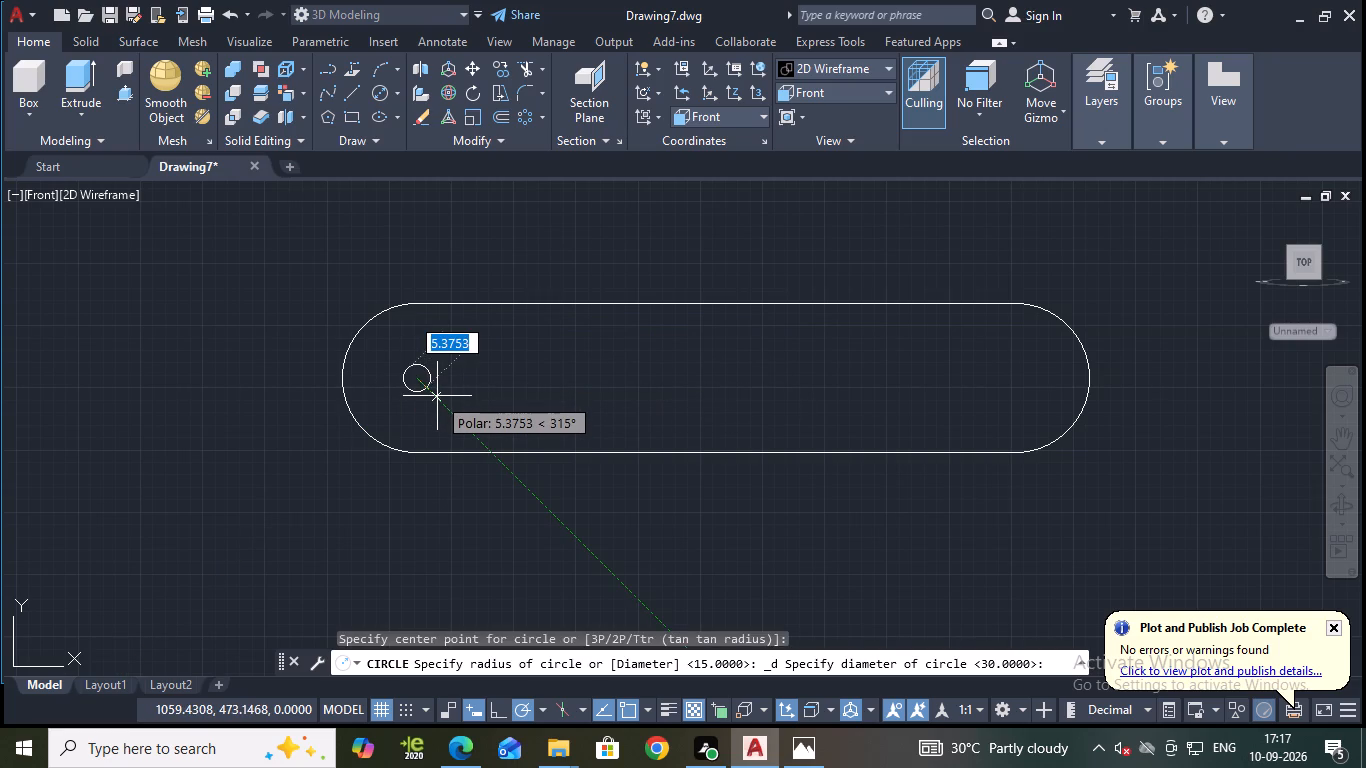
{"action": "key", "text": "d"}
{"action": "key", "text": "Return"}
{"action": "type", "text": "15"}
{"action": "key", "text": "Return"}
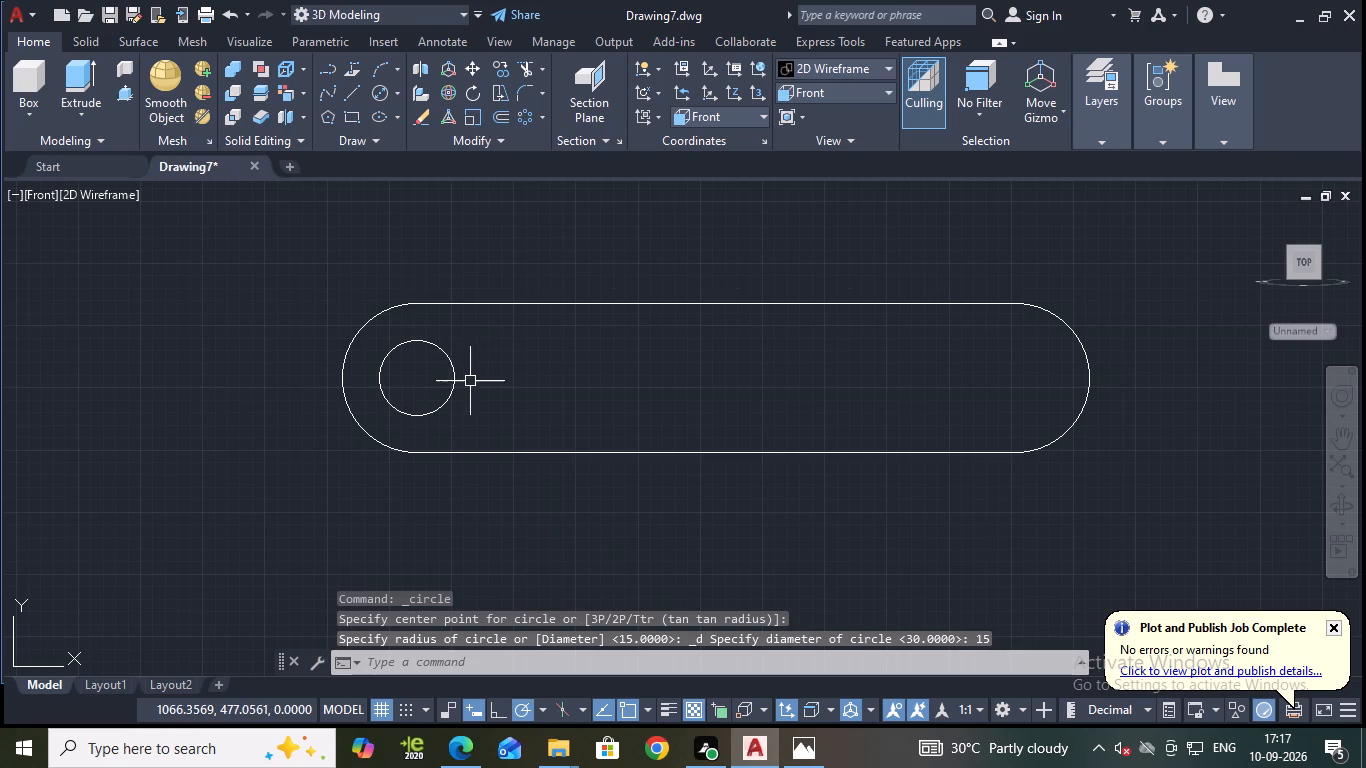
Copy the diameter-15 circle from its centre along positive X at distances of 40, 80 and 120.
{"action": "left_click", "coordinate": [450, 401]}
{"action": "type", "text": "co"}
{"action": "key", "text": "Return"}
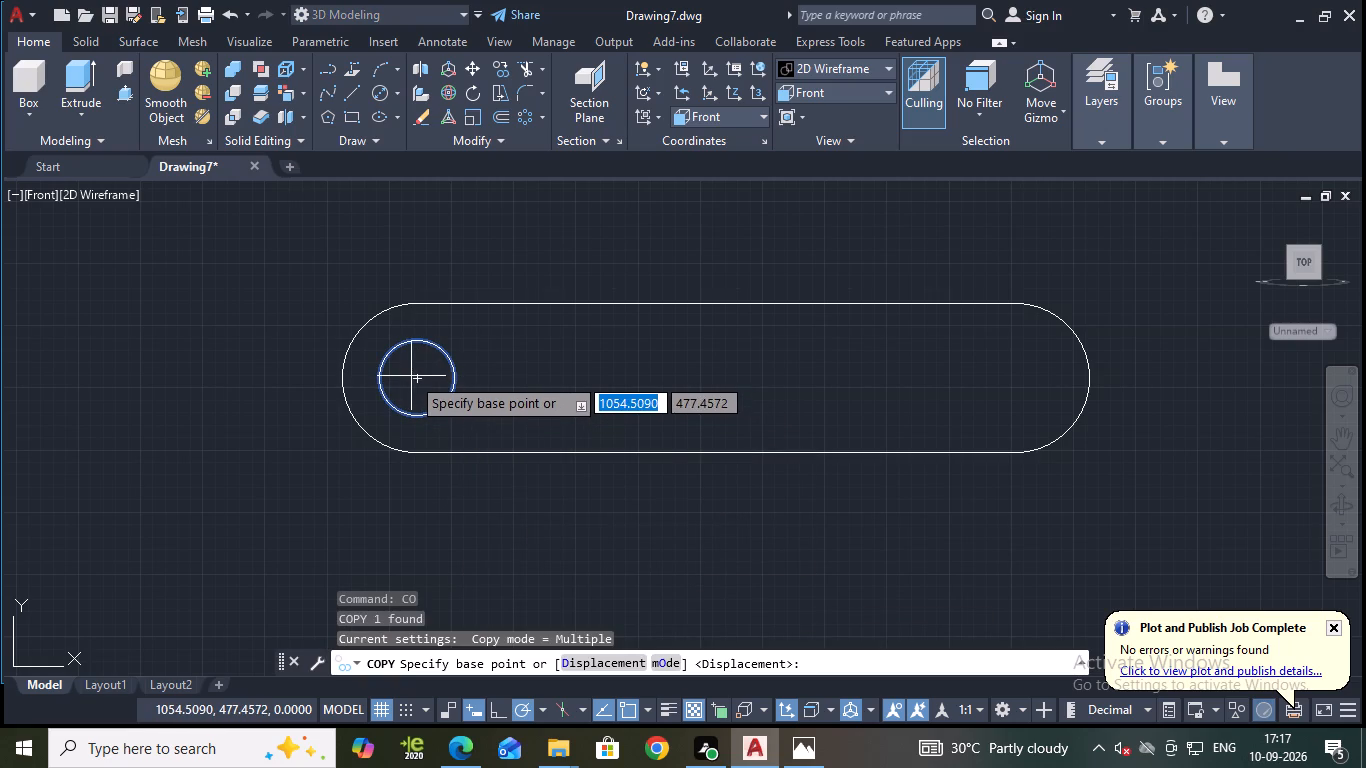
{"action": "left_click", "coordinate": [420, 377]}
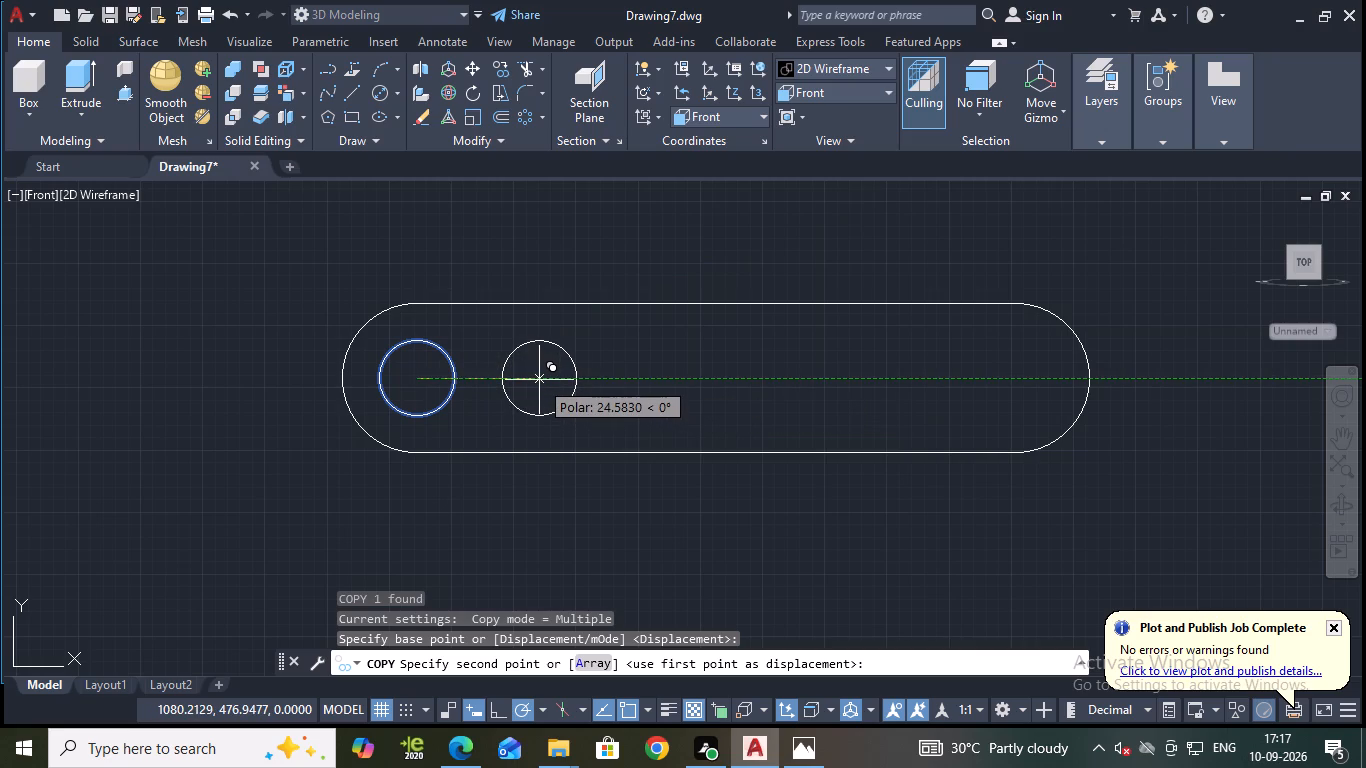
{"action": "type", "text": "40"}
{"action": "key", "text": "Return"}
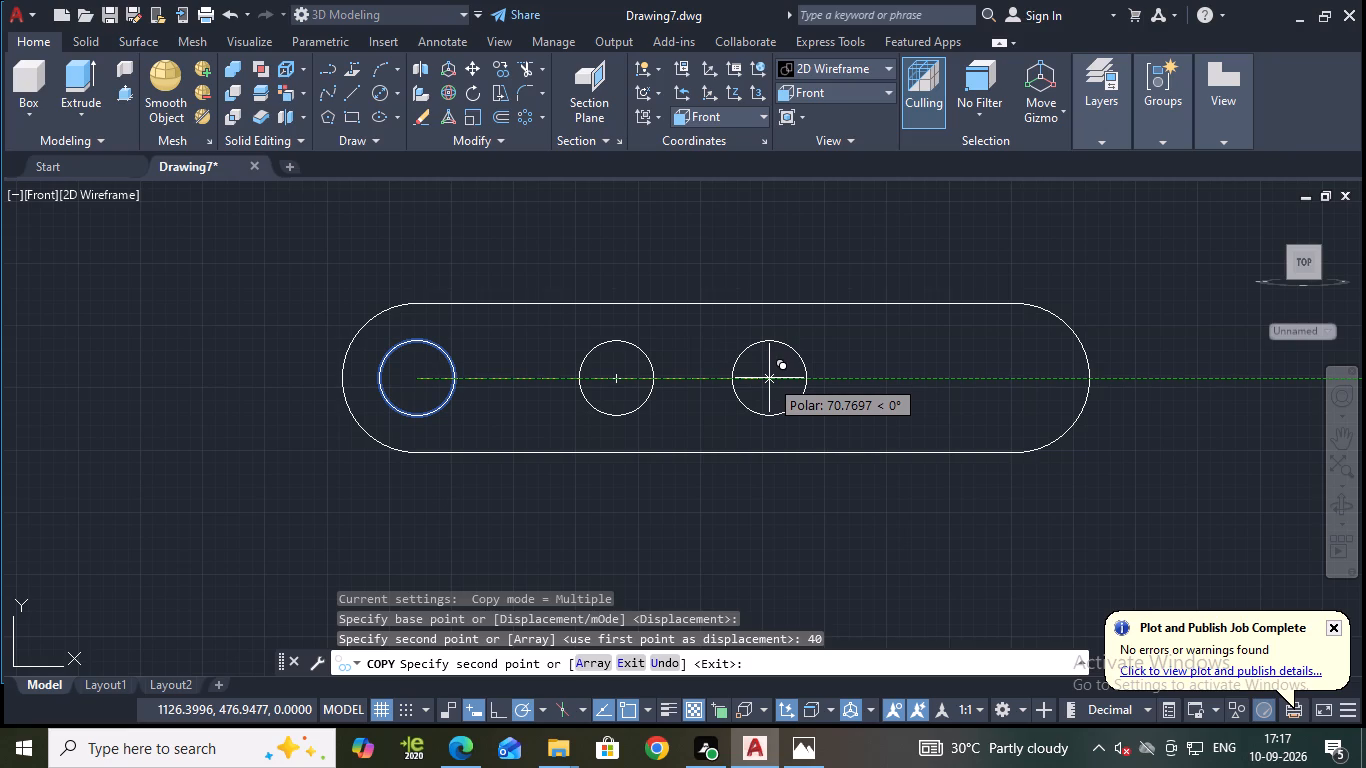
{"action": "type", "text": "80"}
{"action": "key", "text": "Return"}
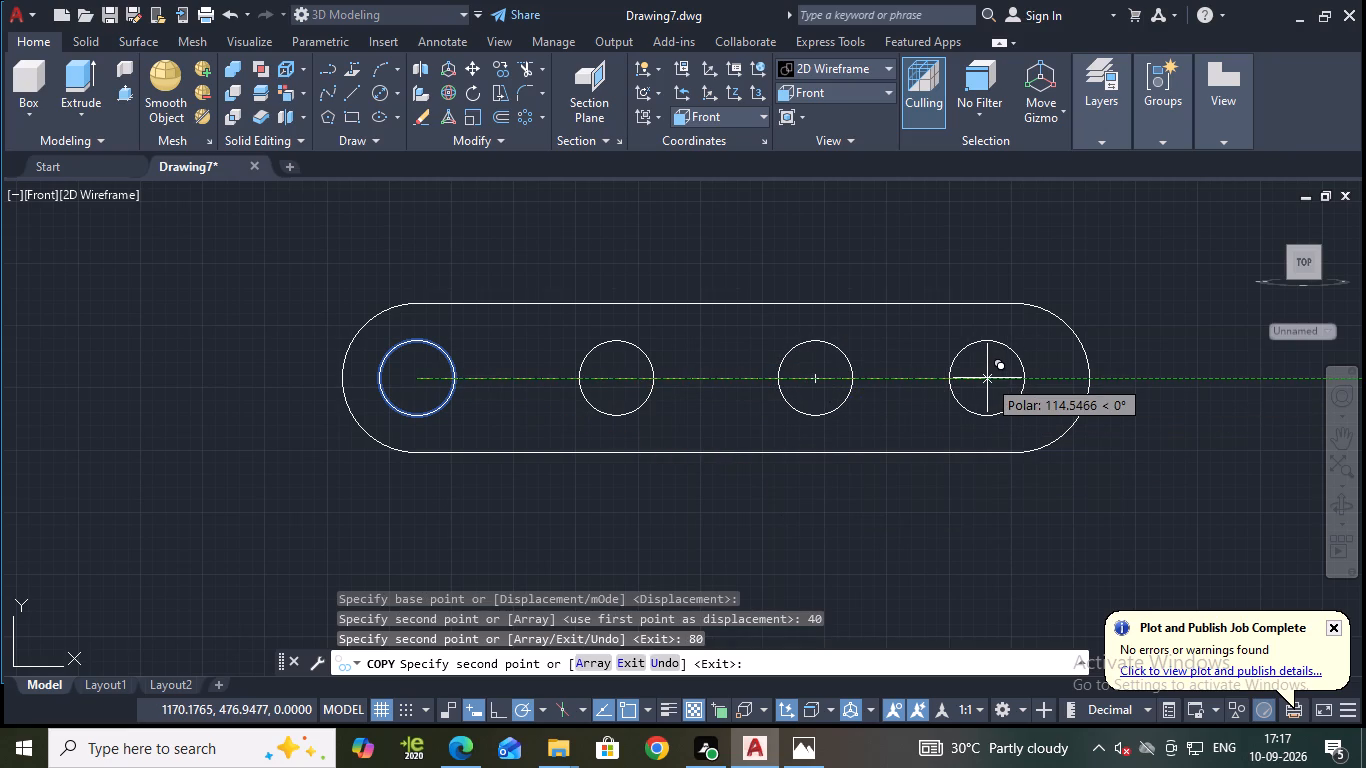
{"action": "key", "text": "1"}
{"action": "type", "text": "20"}
{"action": "key", "text": "Return"}
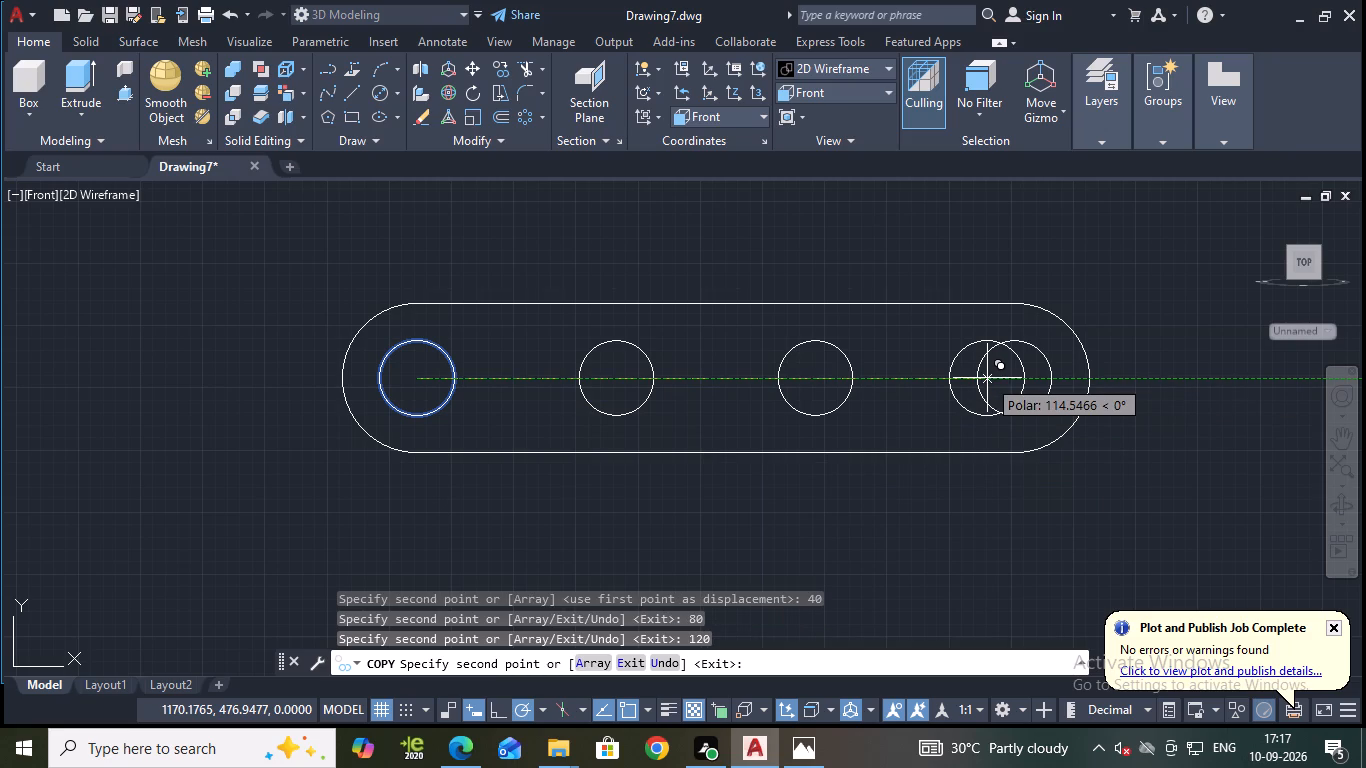
{"action": "key", "text": "Escape"}
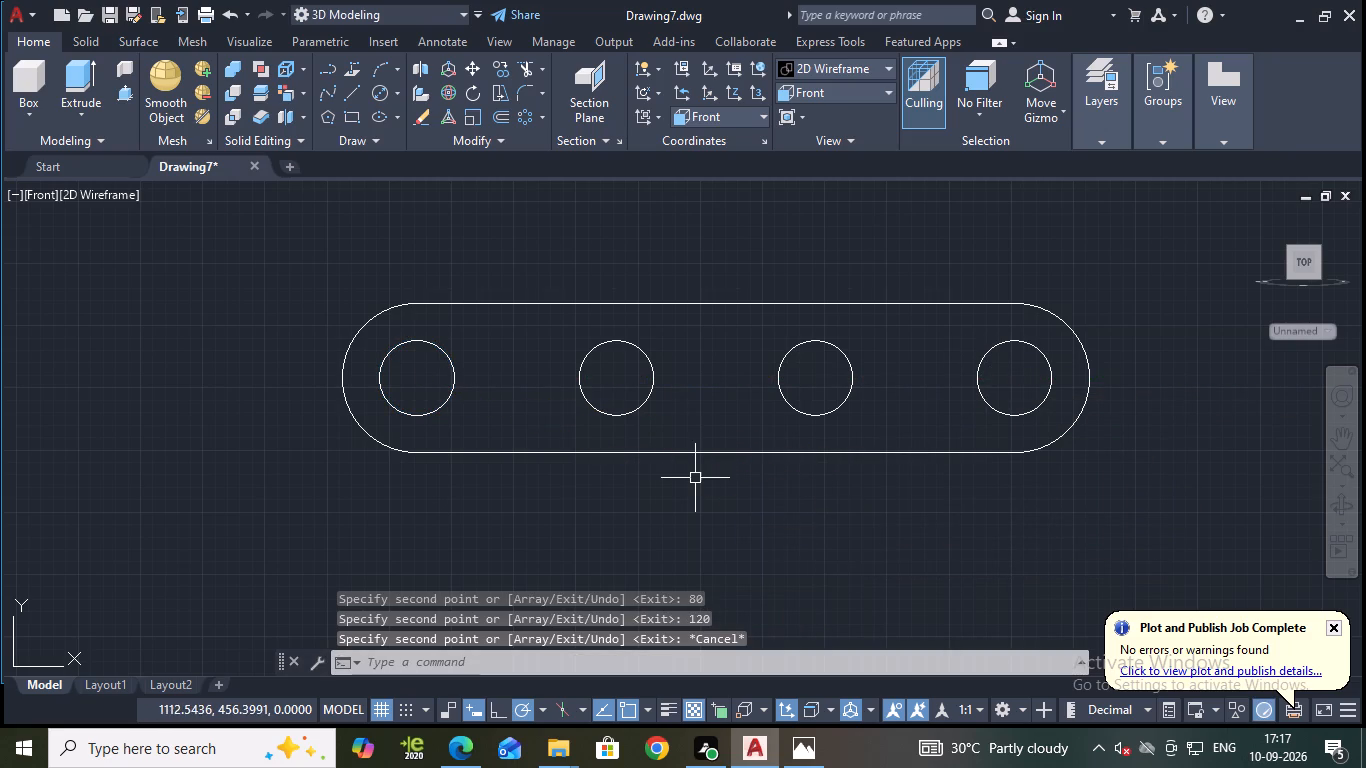
Draw a horizontal centreline from the leftmost hole's centre to the rightmost hole's centre.
{"action": "scroll", "coordinate": [695, 478], "scroll_direction": "down", "scroll_amount": 1}
{"action": "middle_click_drag", "start_coordinate": [715, 485], "coordinate": [800, 518]}
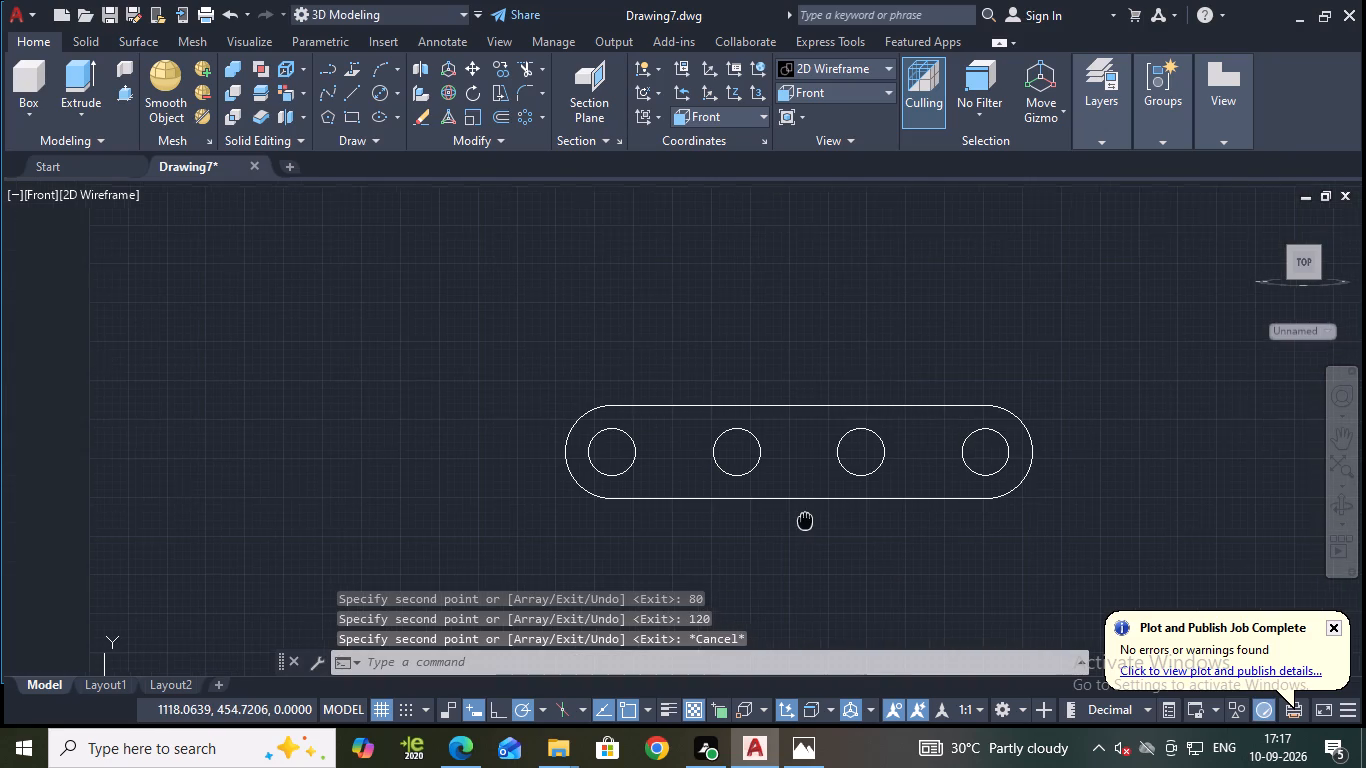
{"action": "middle_click_drag", "start_coordinate": [800, 518], "coordinate": [729, 494]}
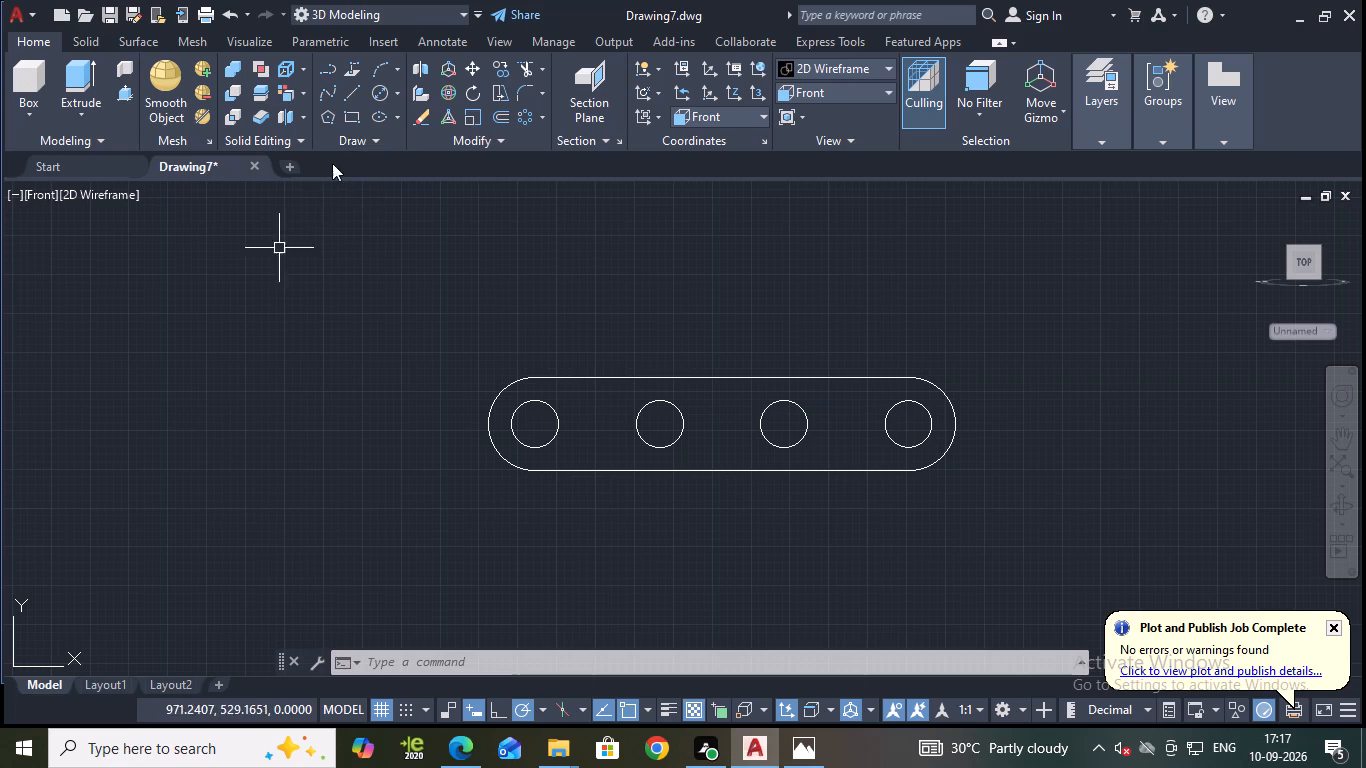
{"action": "left_click", "coordinate": [354, 91]}
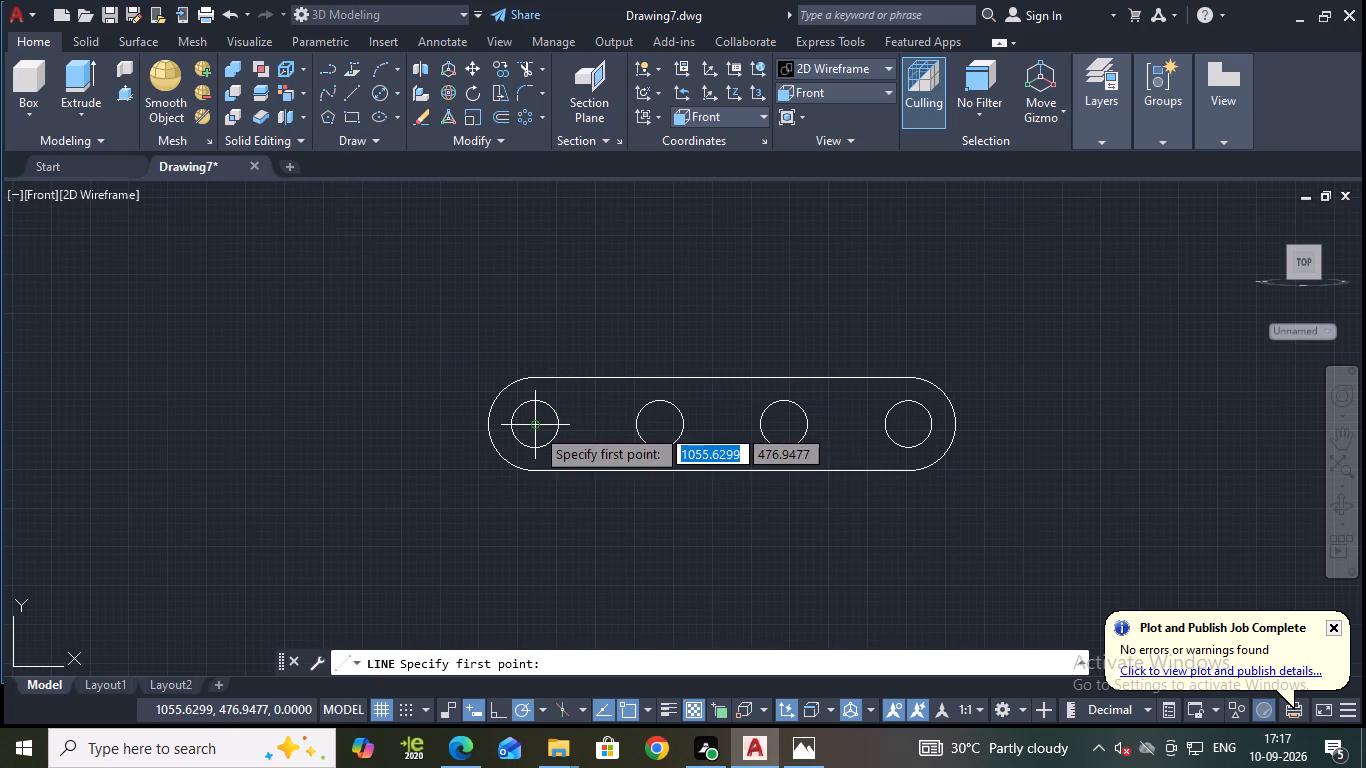
{"action": "left_click", "coordinate": [535, 427]}
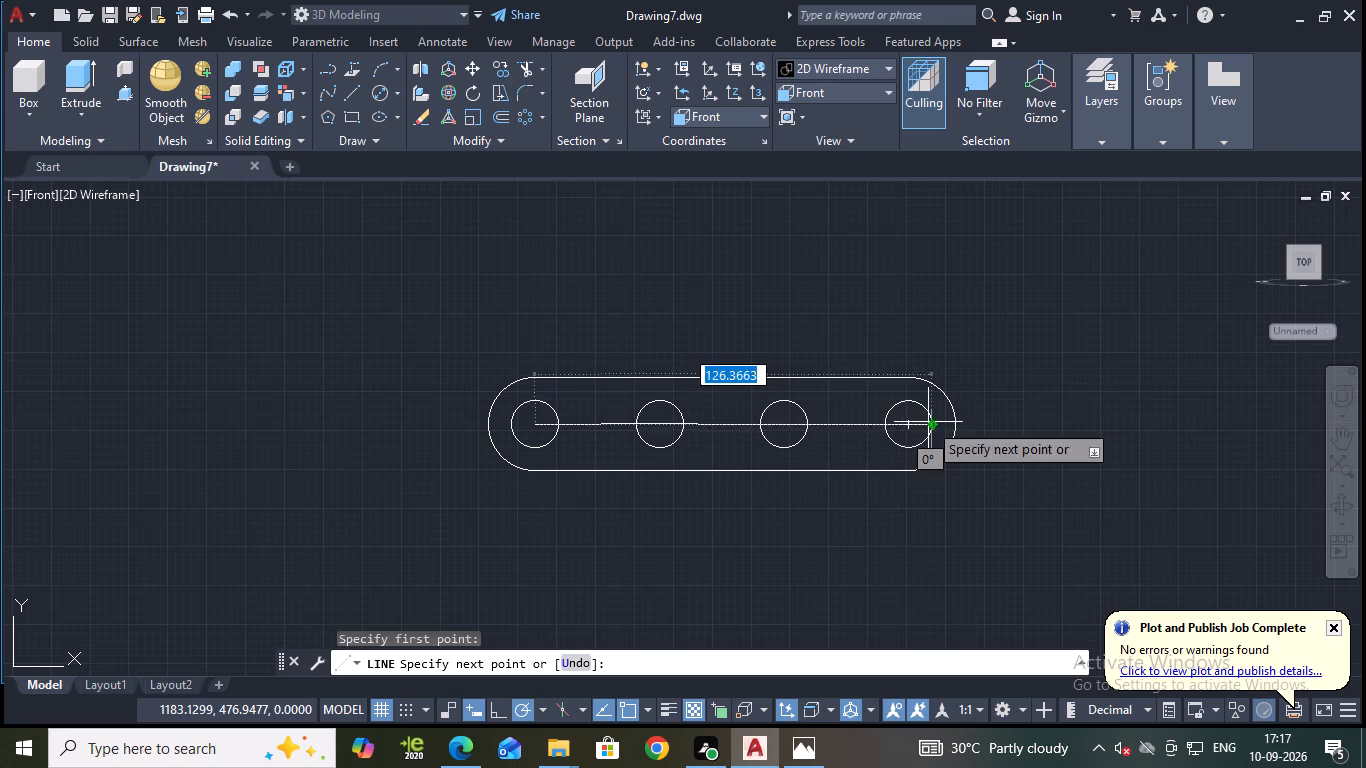
{"action": "left_click", "coordinate": [910, 425]}
{"action": "key", "text": "Escape"}
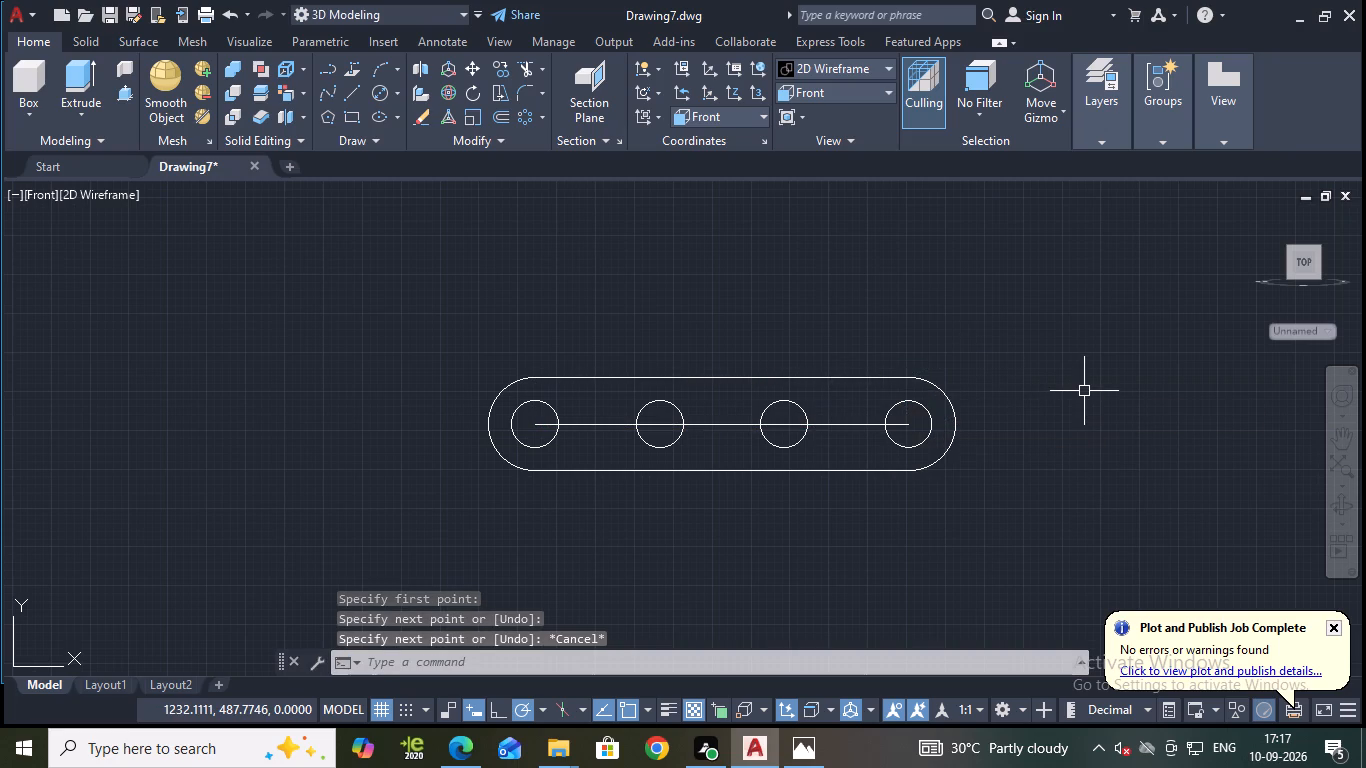
Offset the horizontal centreline upward by 90 using the Through option.
{"action": "key", "text": "o"}
{"action": "key", "text": "Return"}
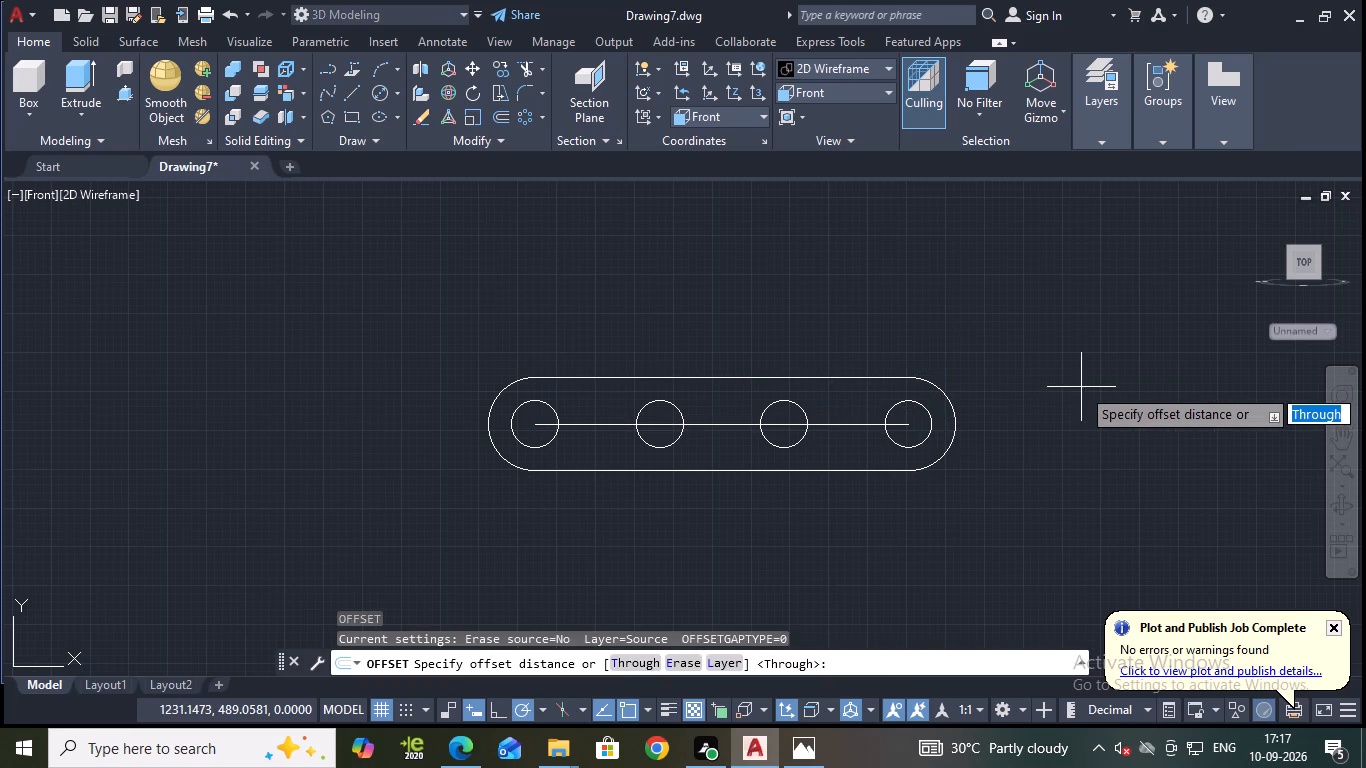
{"action": "key", "text": "Return"}
{"action": "left_click", "coordinate": [866, 427]}
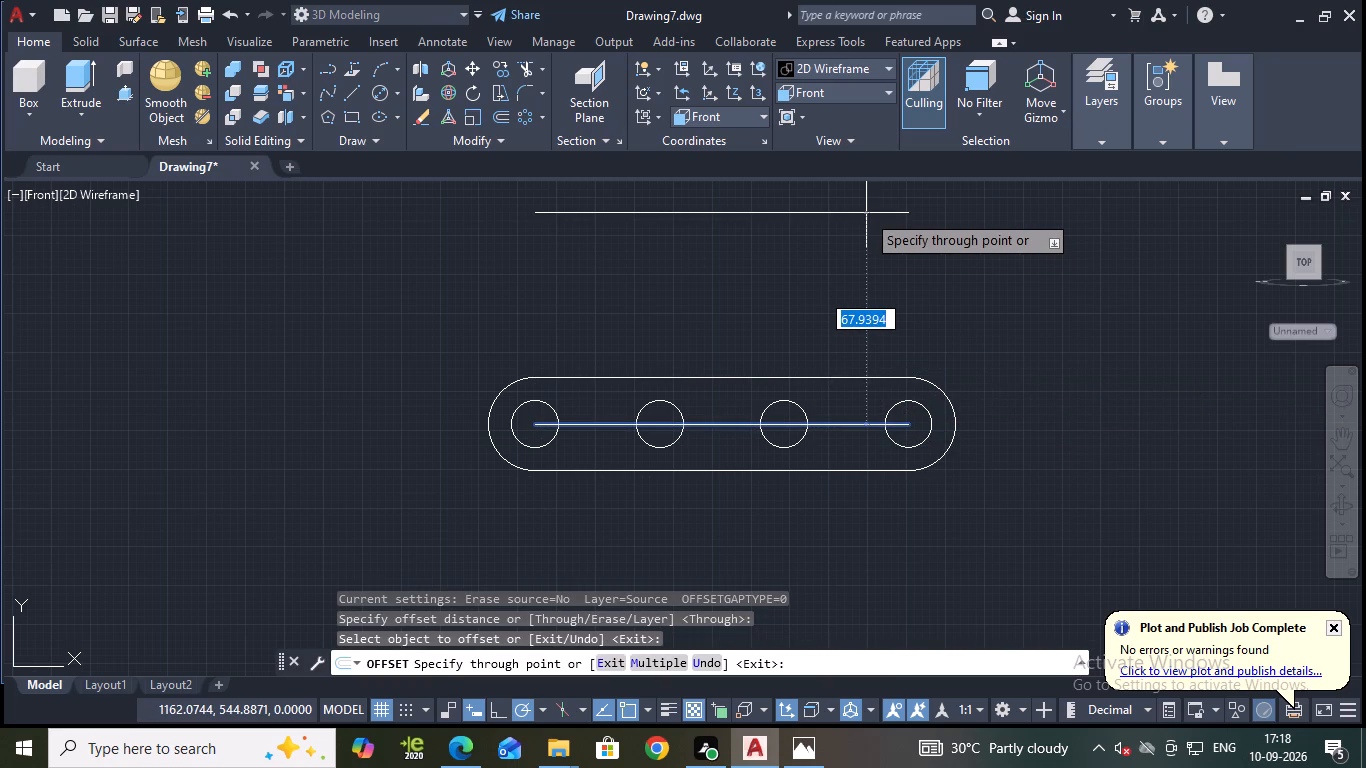
{"action": "type", "text": "90"}
{"action": "key", "text": "Return"}
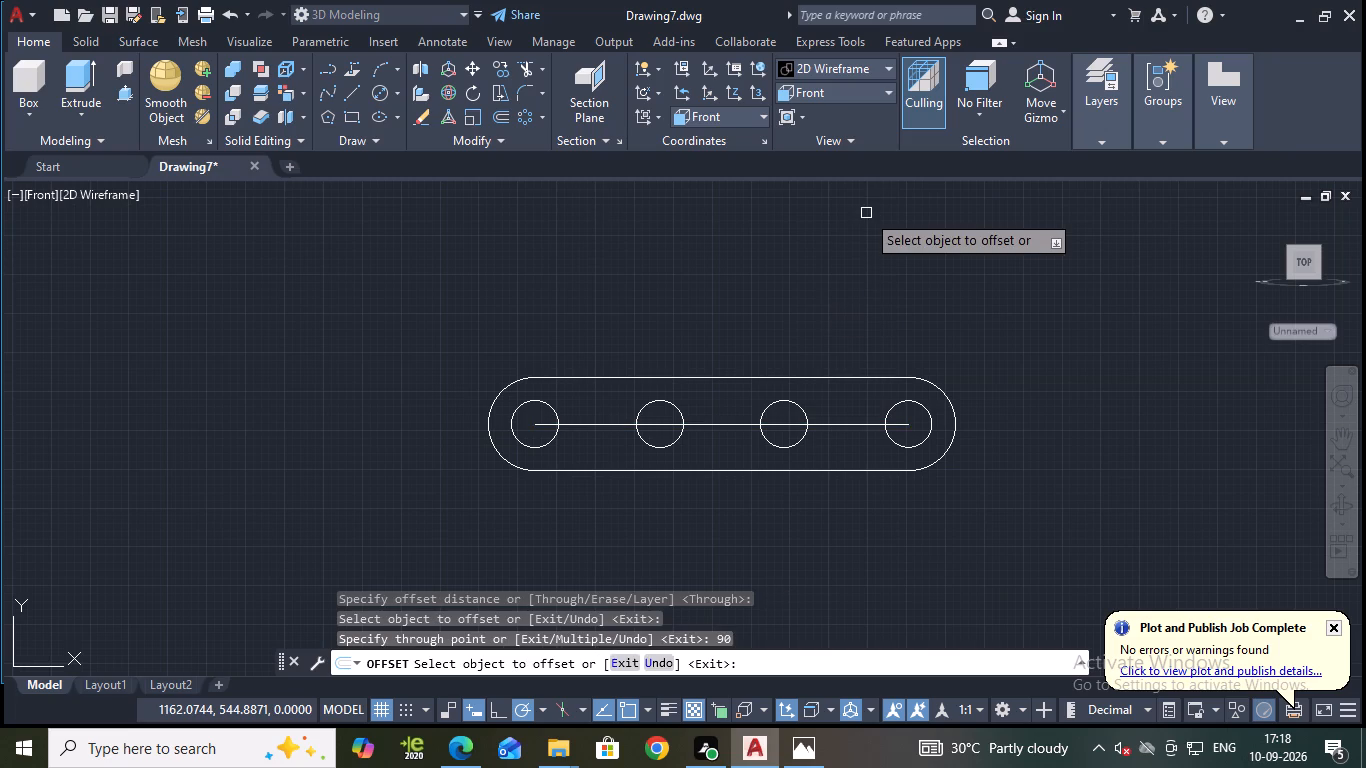
Draw a vertical line about 27 long upward from the leftmost hole's centre.
{"action": "scroll", "coordinate": [866, 212], "scroll_direction": "down", "scroll_amount": 2}
{"action": "middle_click_drag", "start_coordinate": [878, 219], "coordinate": [830, 315]}
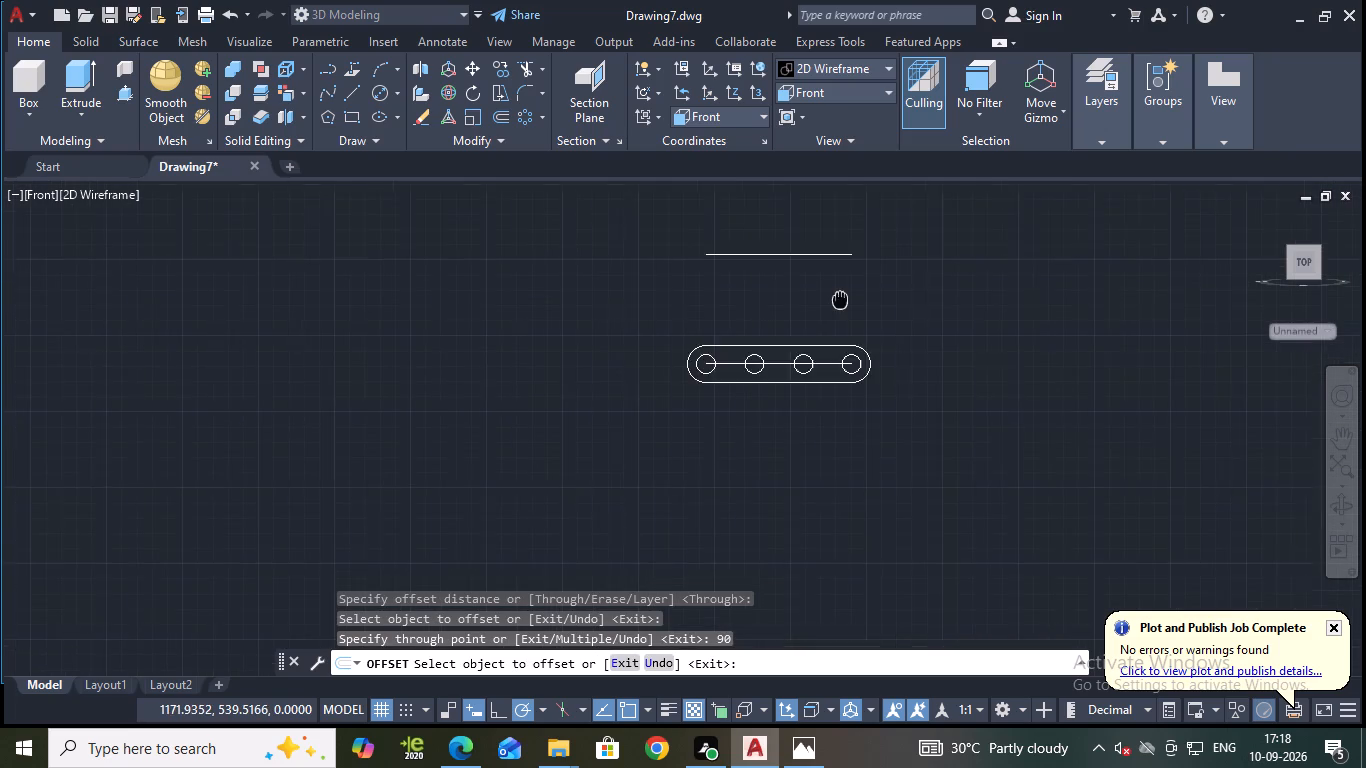
{"action": "scroll", "coordinate": [833, 295], "scroll_direction": "up", "scroll_amount": 1}
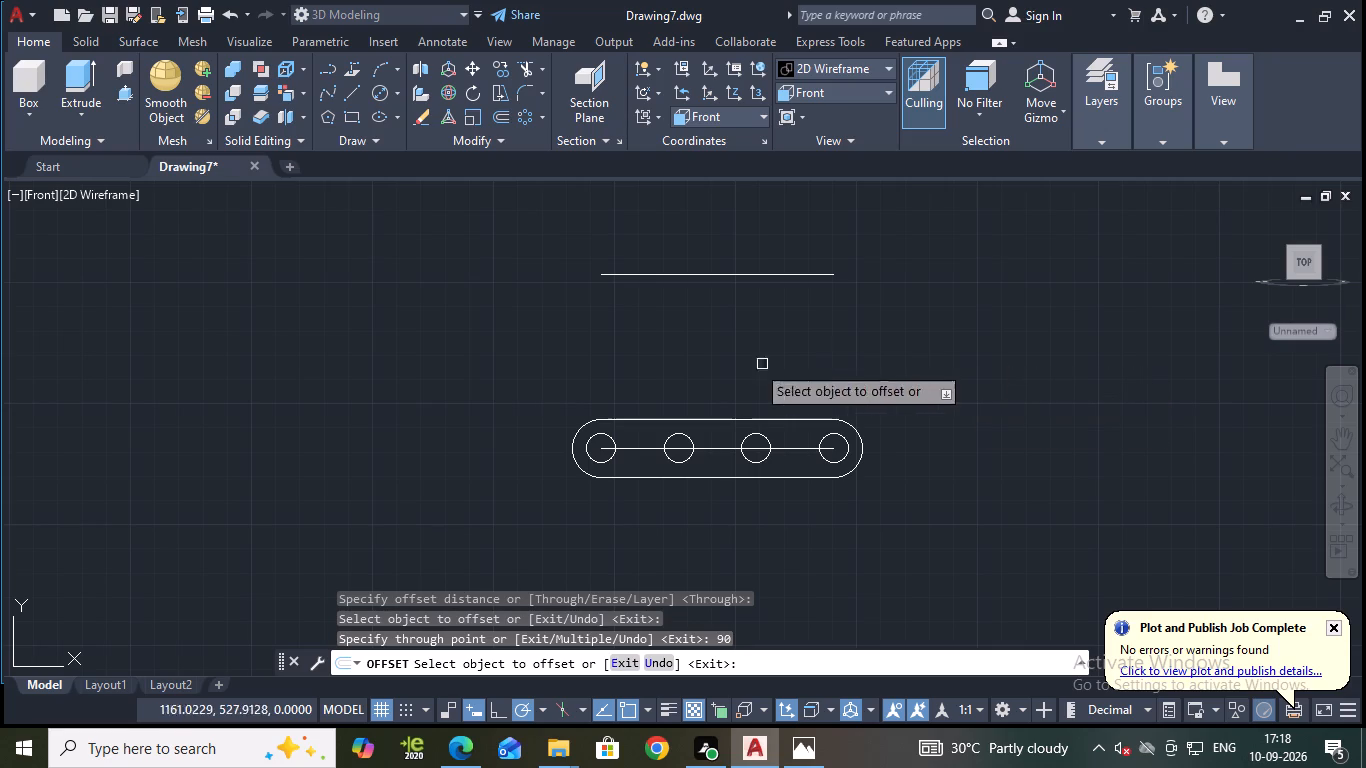
{"action": "left_click", "coordinate": [352, 96]}
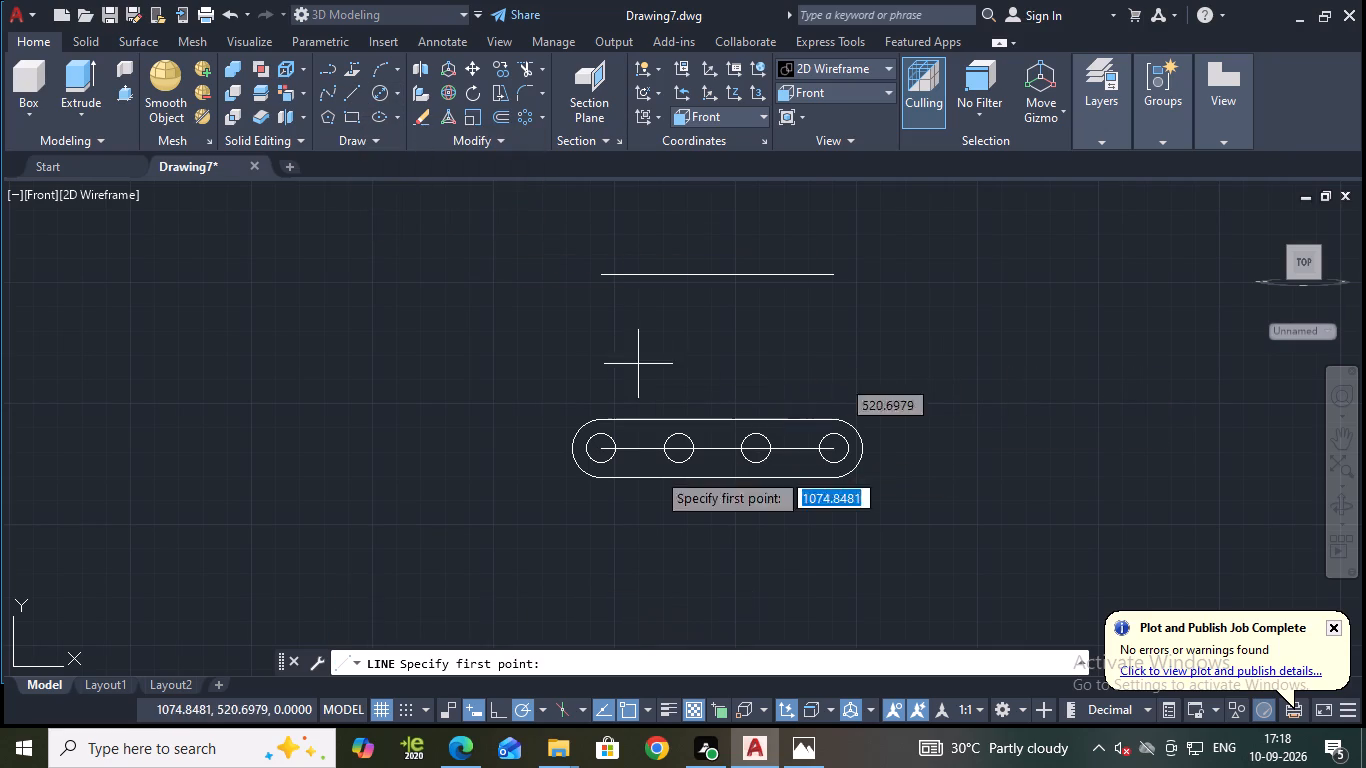
{"action": "scroll", "coordinate": [671, 498], "scroll_direction": "up", "scroll_amount": 2}
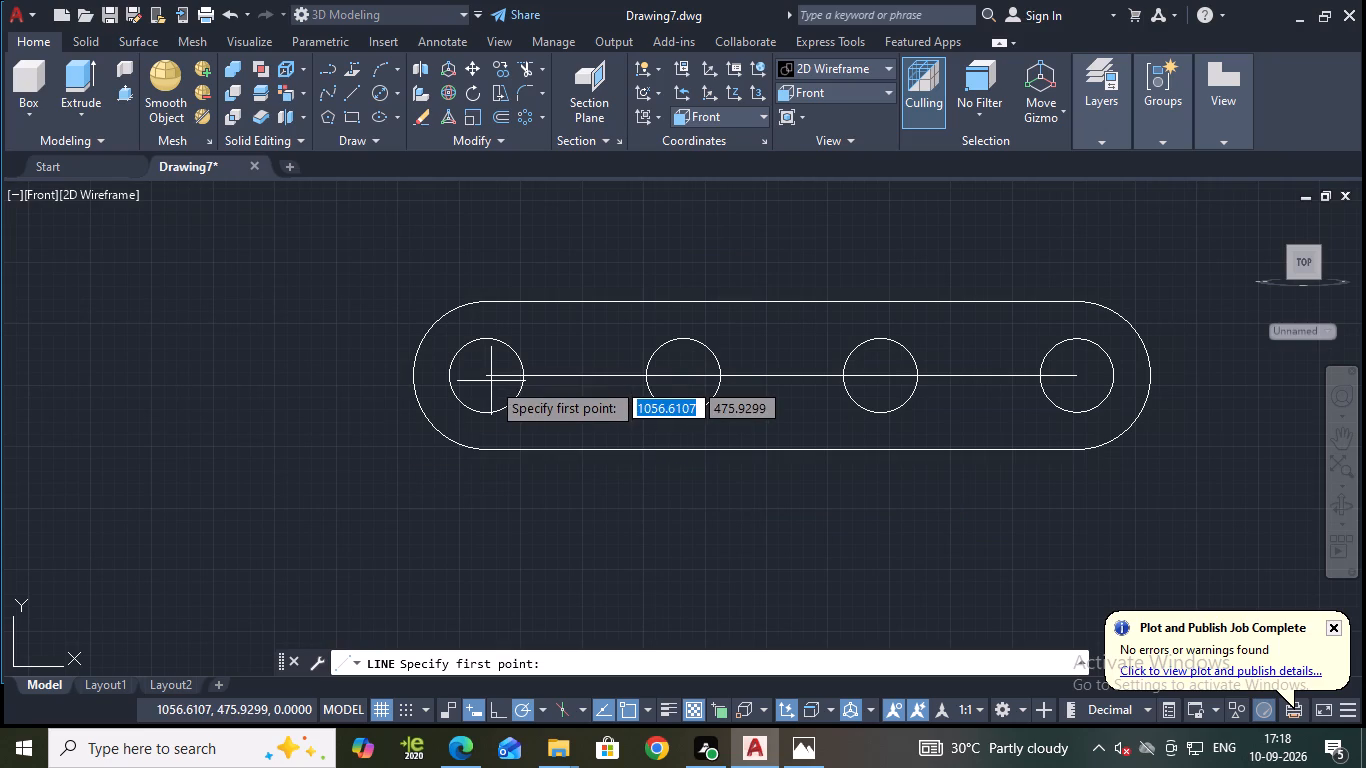
{"action": "left_click", "coordinate": [489, 374]}
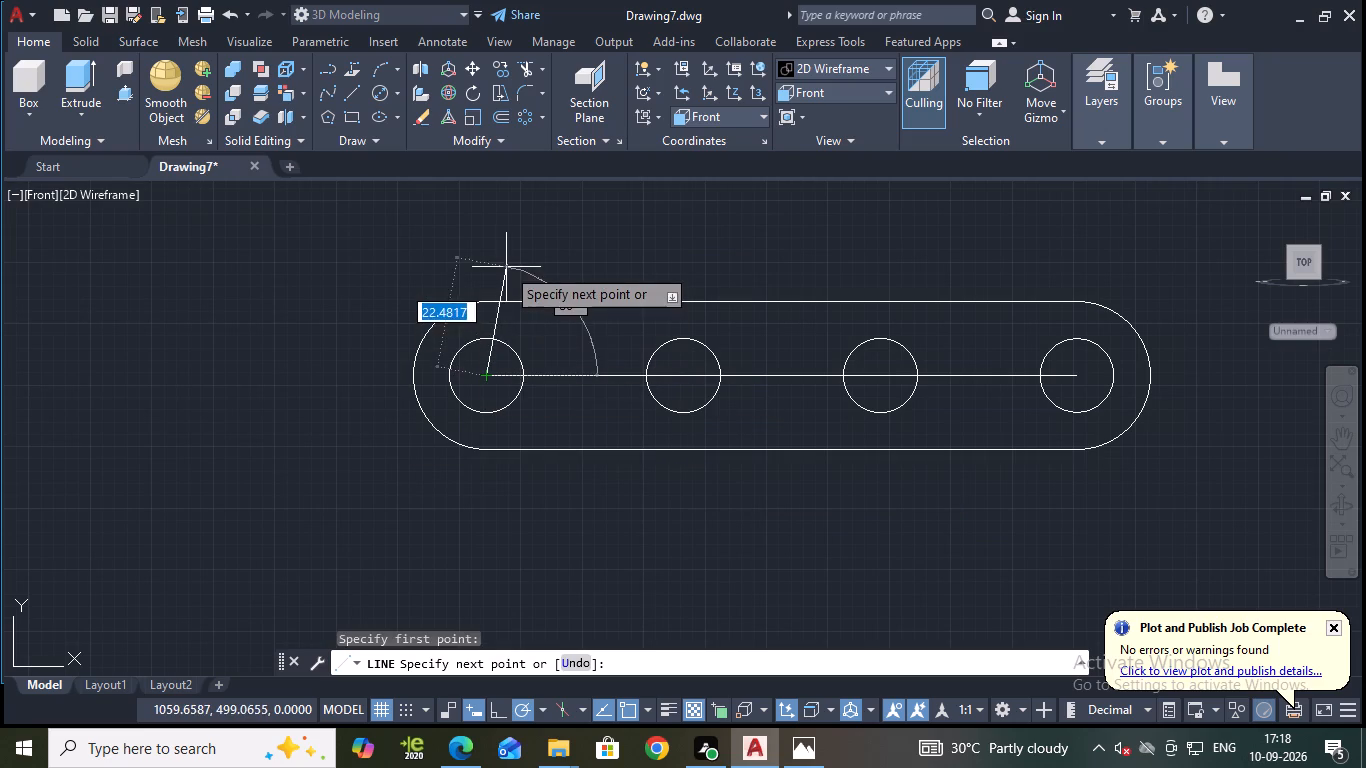
{"action": "left_click", "coordinate": [485, 245]}
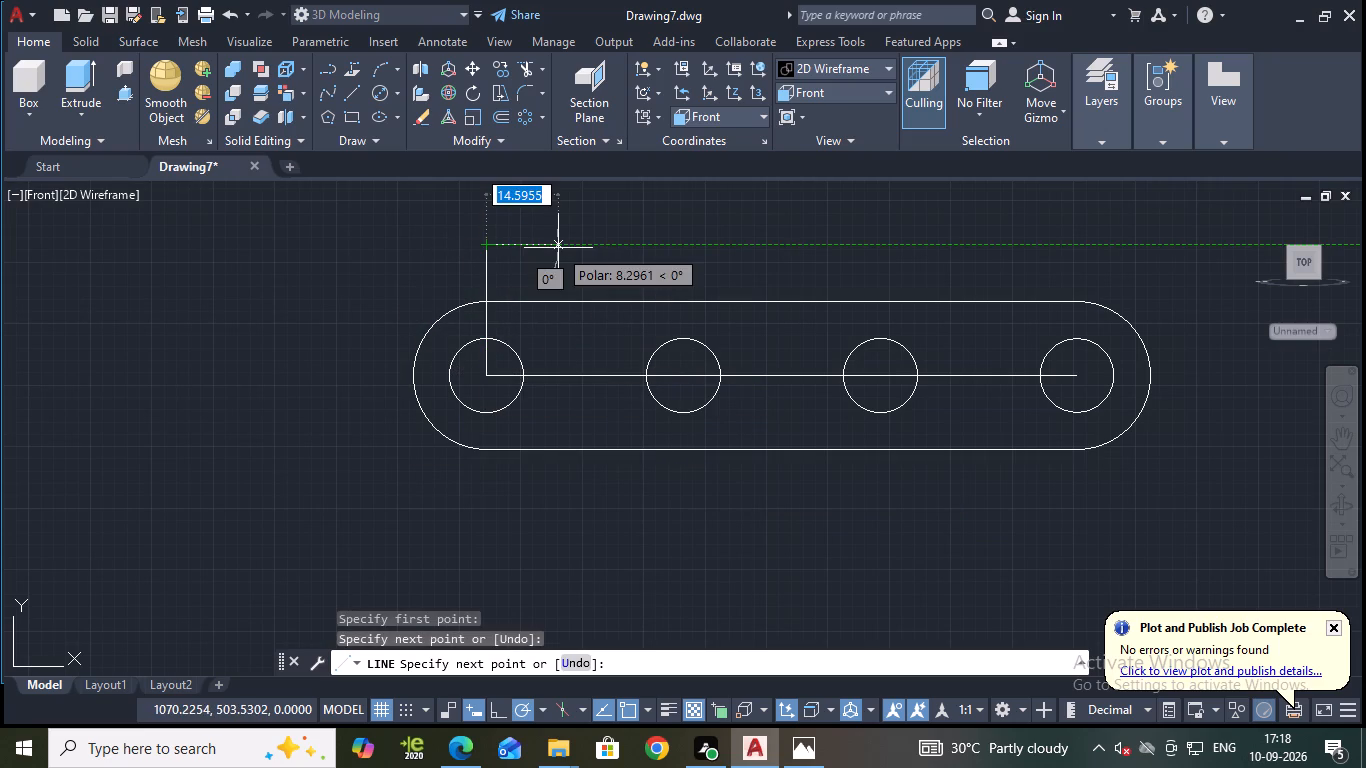
{"action": "key", "text": "Escape"}
{"action": "middle_click_drag", "start_coordinate": [569, 251], "coordinate": [727, 342]}
{"action": "key", "text": "Escape"}
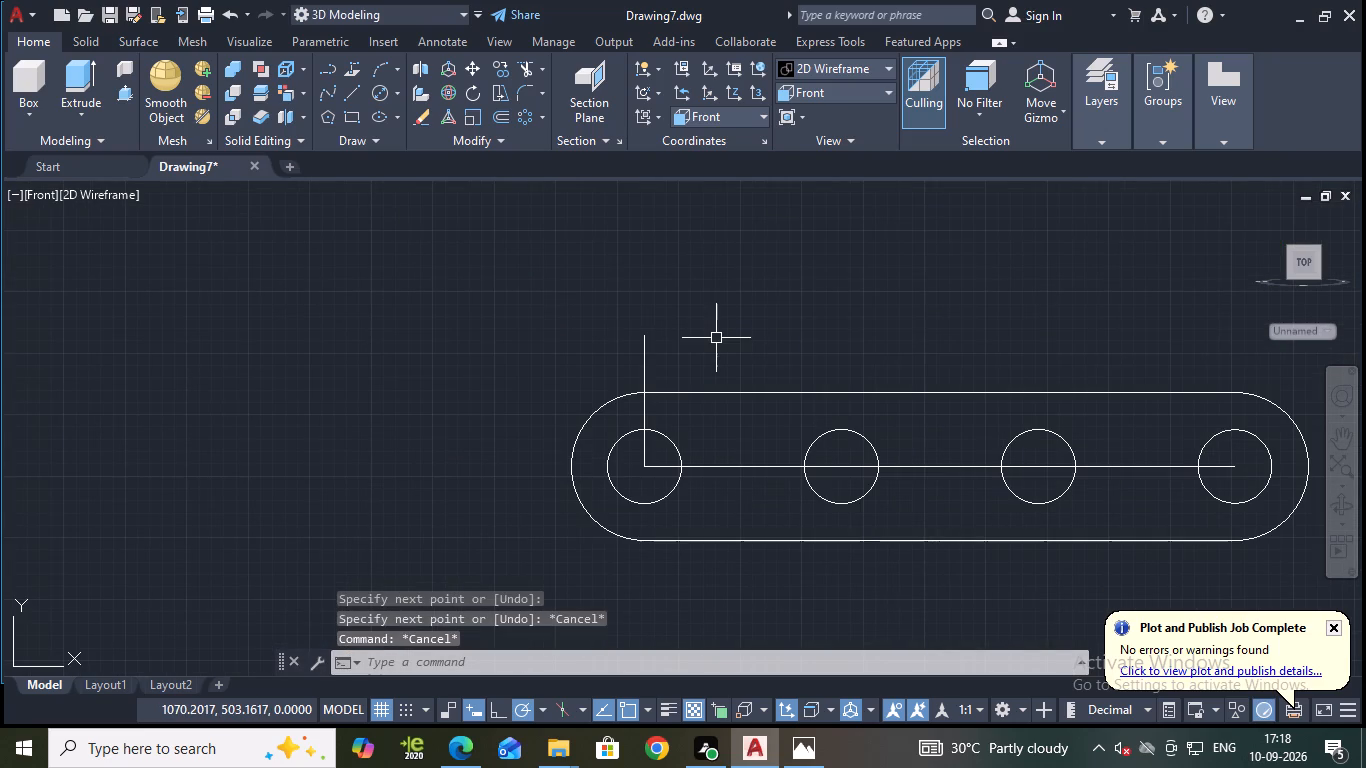
Offset the vertical line 5 to its left using the Through option.
{"action": "key", "text": "o"}
{"action": "key", "text": "Return"}
{"action": "key", "text": "Return"}
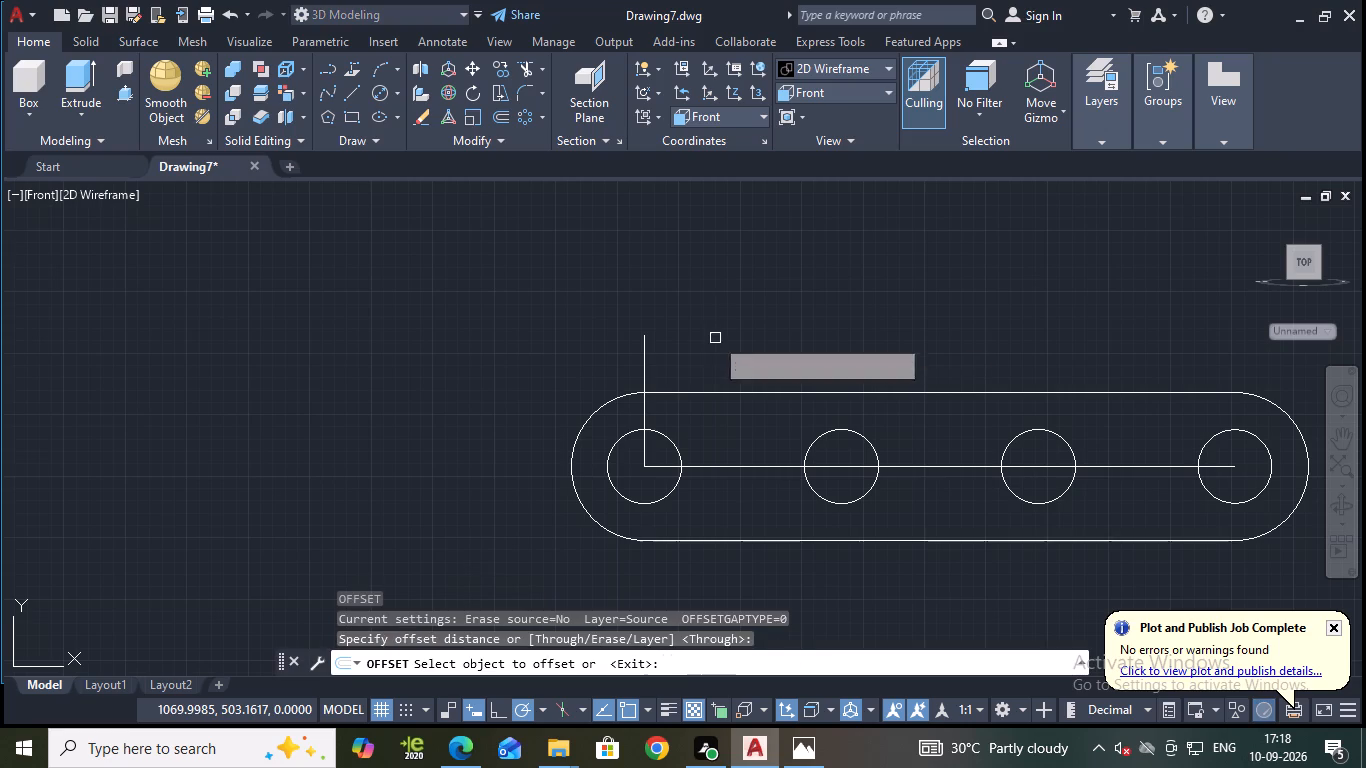
{"action": "left_click", "coordinate": [647, 368]}
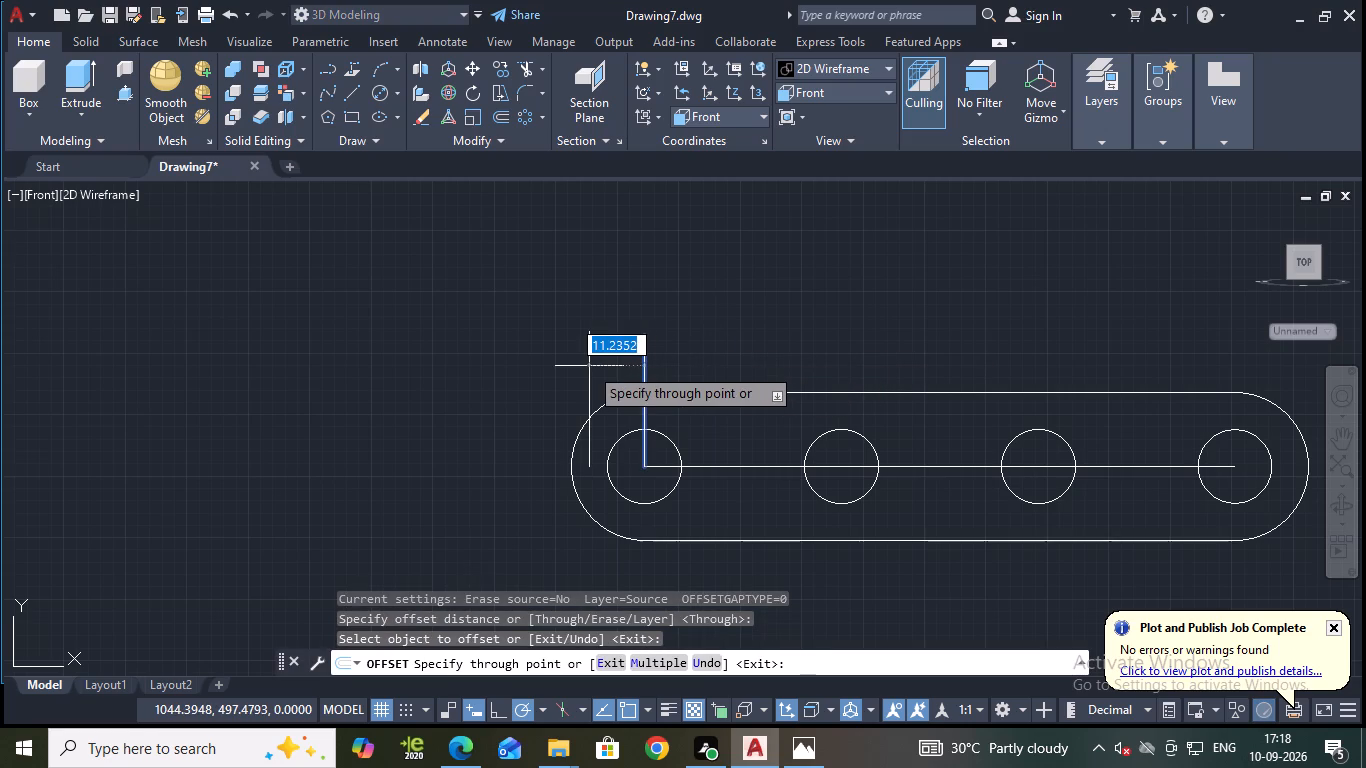
{"action": "key", "text": "5"}
{"action": "key", "text": "Return"}
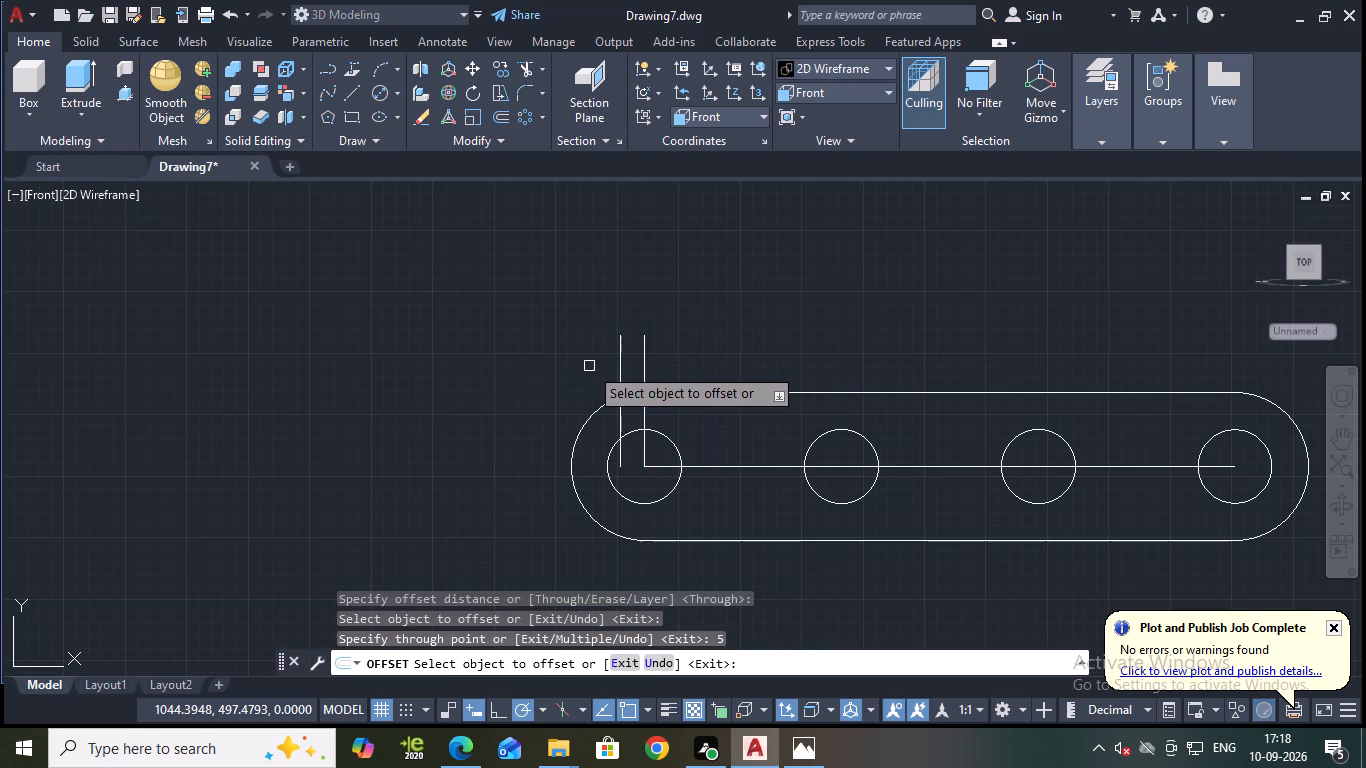
{"action": "key", "text": "Escape"}
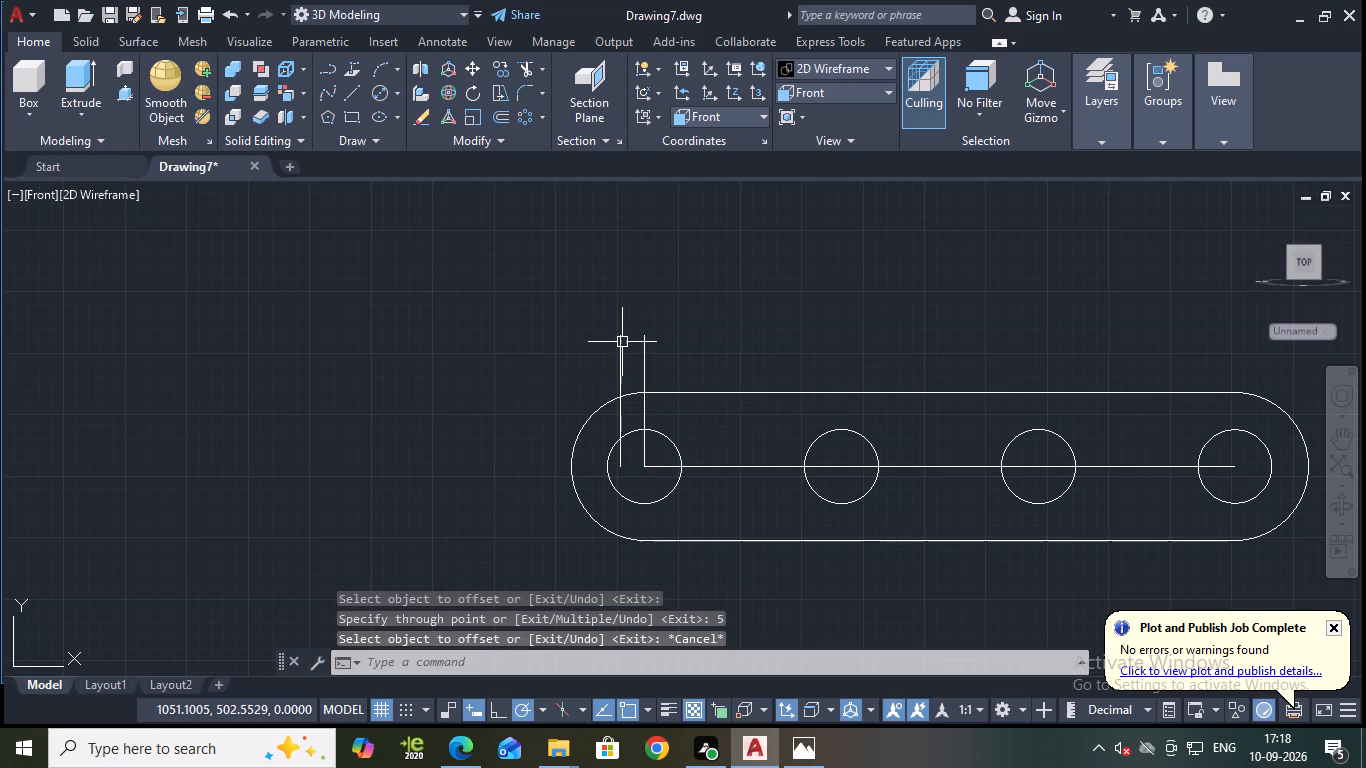
Stretch the top end of the offset vertical line upward past the upper horizontal line.
{"action": "left_click", "coordinate": [622, 342]}
{"action": "scroll", "coordinate": [623, 338], "scroll_direction": "down", "scroll_amount": 3}
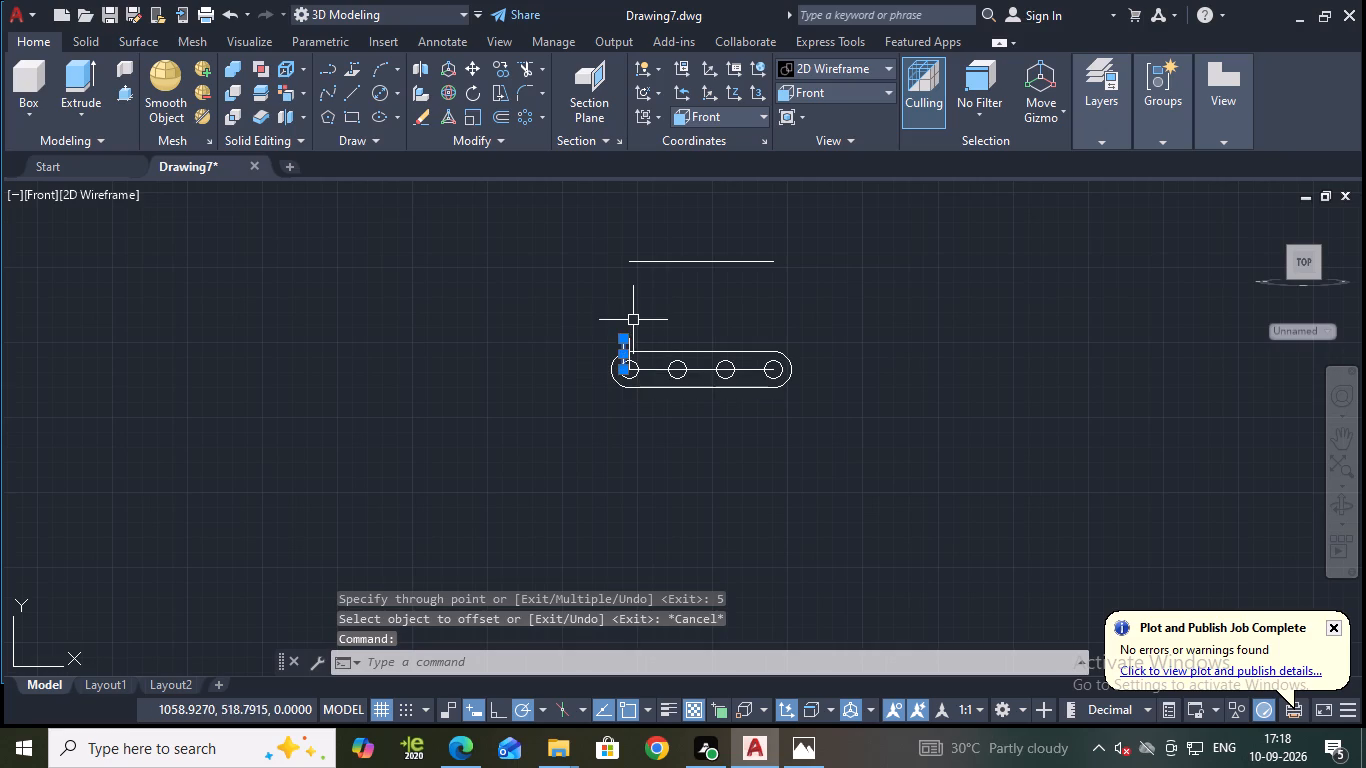
{"action": "left_click", "coordinate": [628, 336]}
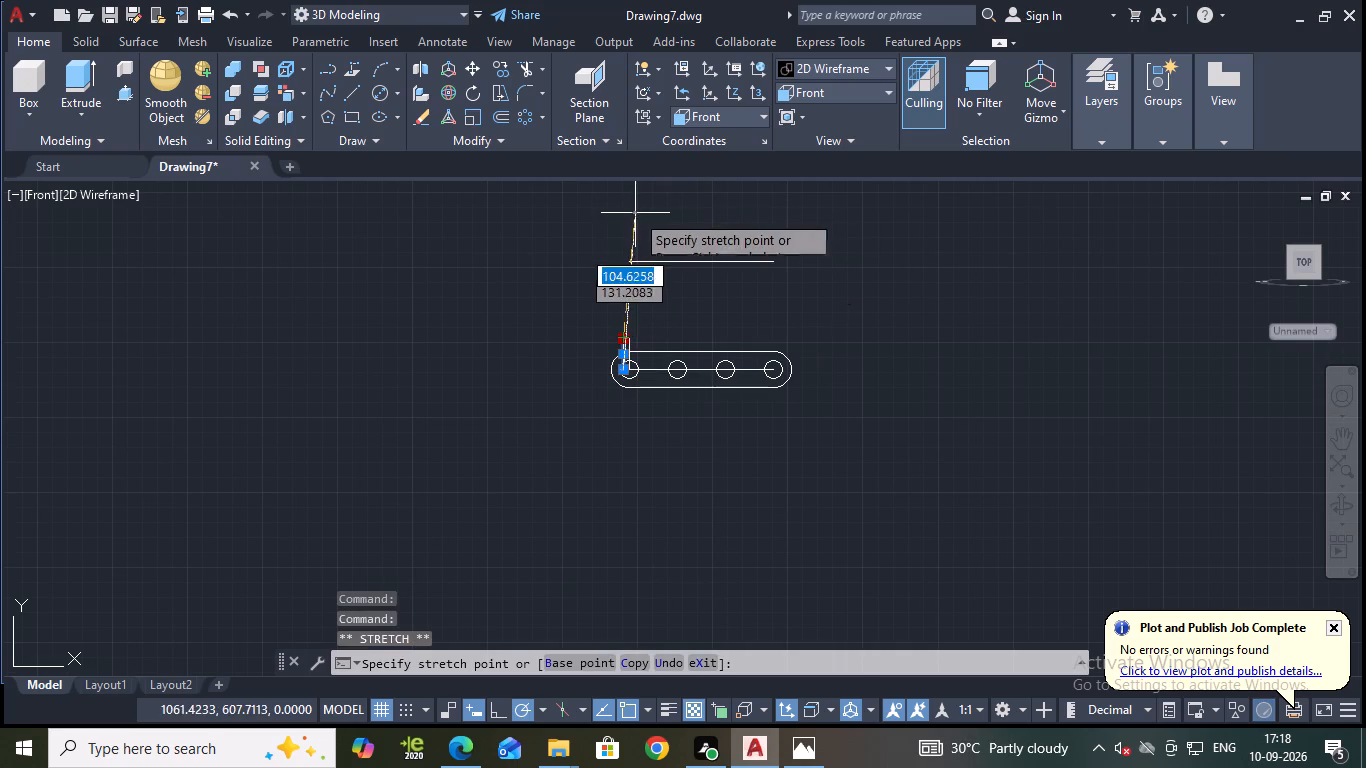
{"action": "left_click", "coordinate": [624, 224]}
{"action": "key", "text": "Escape"}
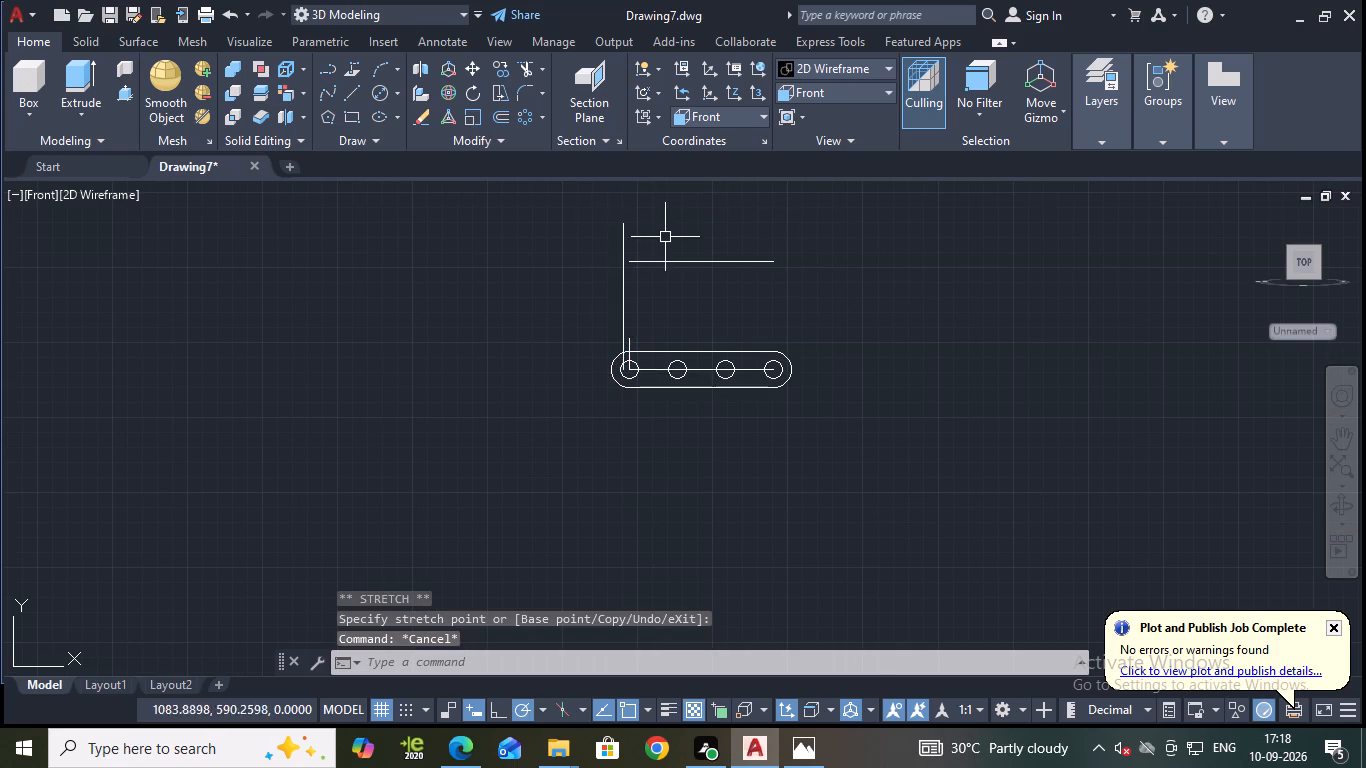
Stretch the upper horizontal line's left end about 31 further left, across the tall vertical line.
{"action": "left_click", "coordinate": [702, 261]}
{"action": "scroll", "coordinate": [641, 258], "scroll_direction": "up", "scroll_amount": 2}
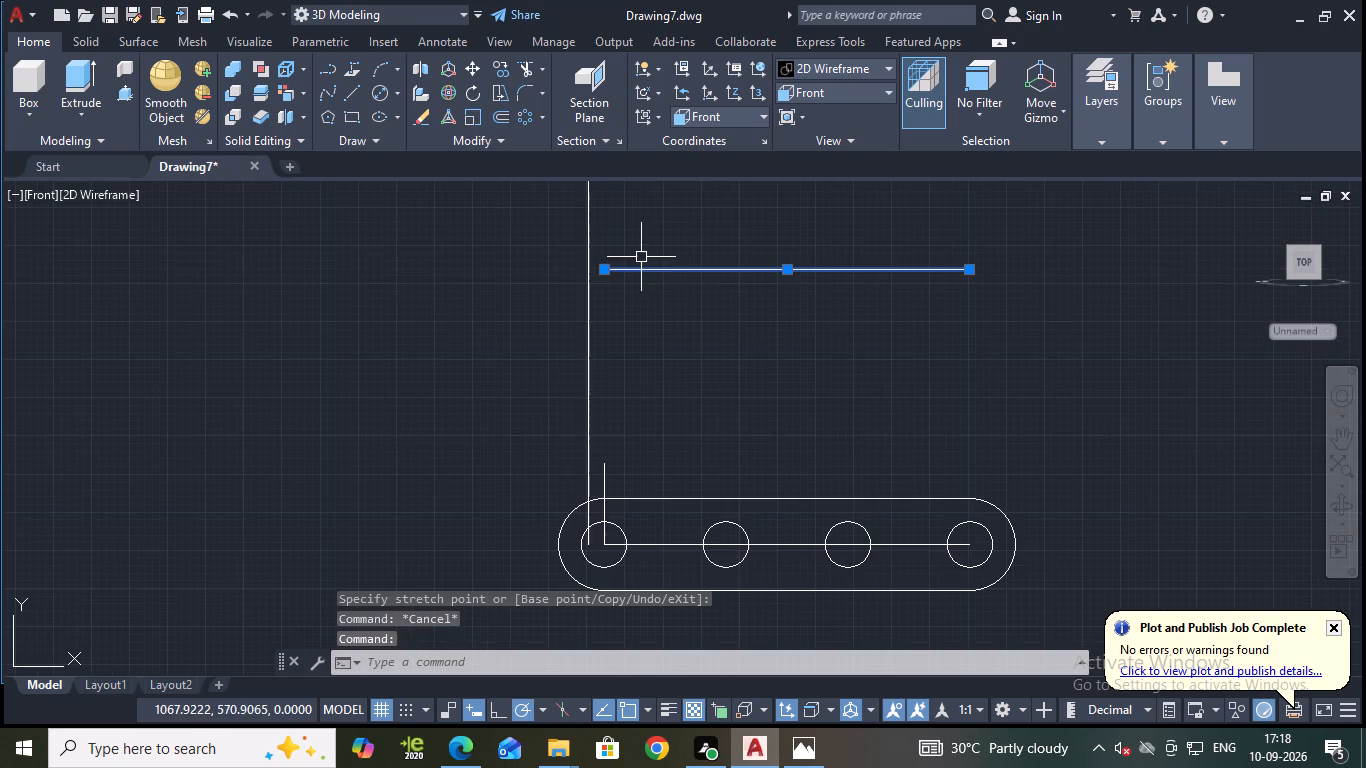
{"action": "left_click", "coordinate": [604, 271]}
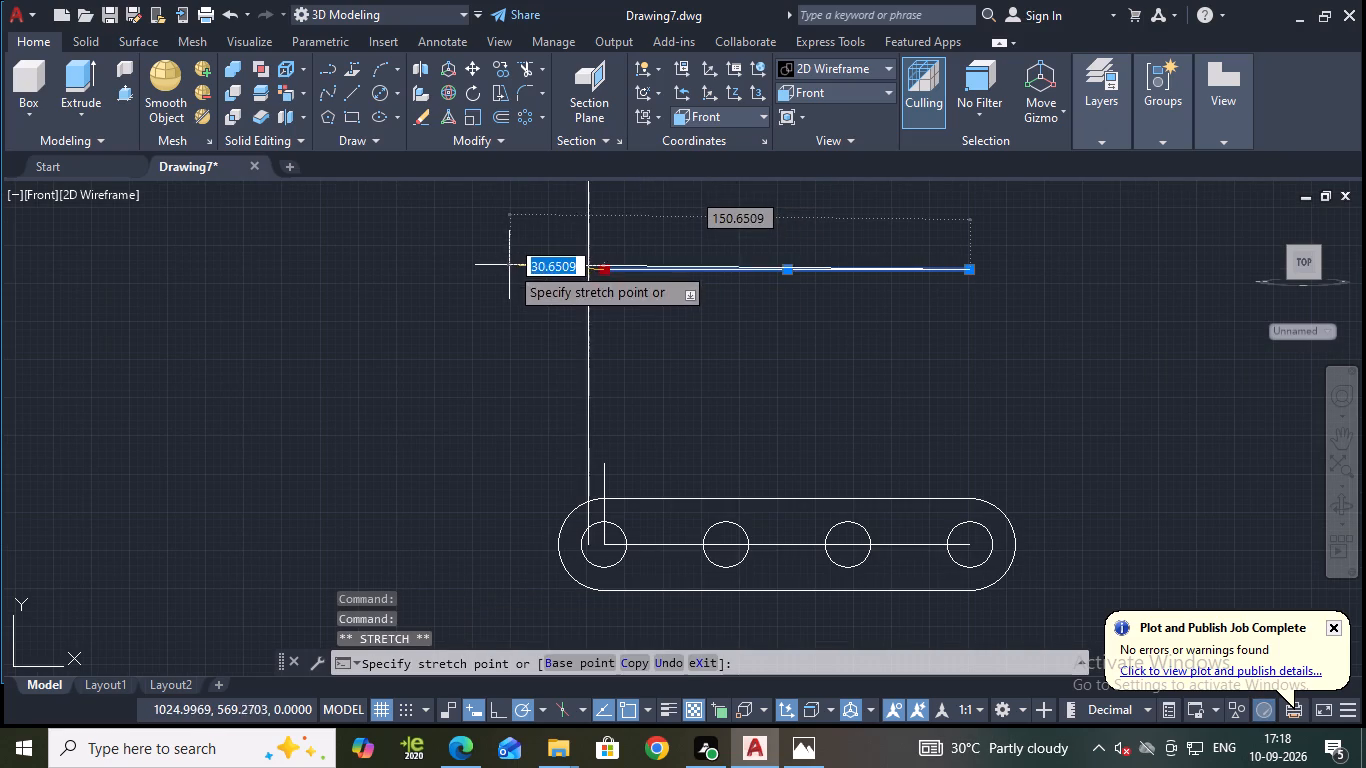
{"action": "left_click", "coordinate": [509, 269]}
{"action": "key", "text": "Escape"}
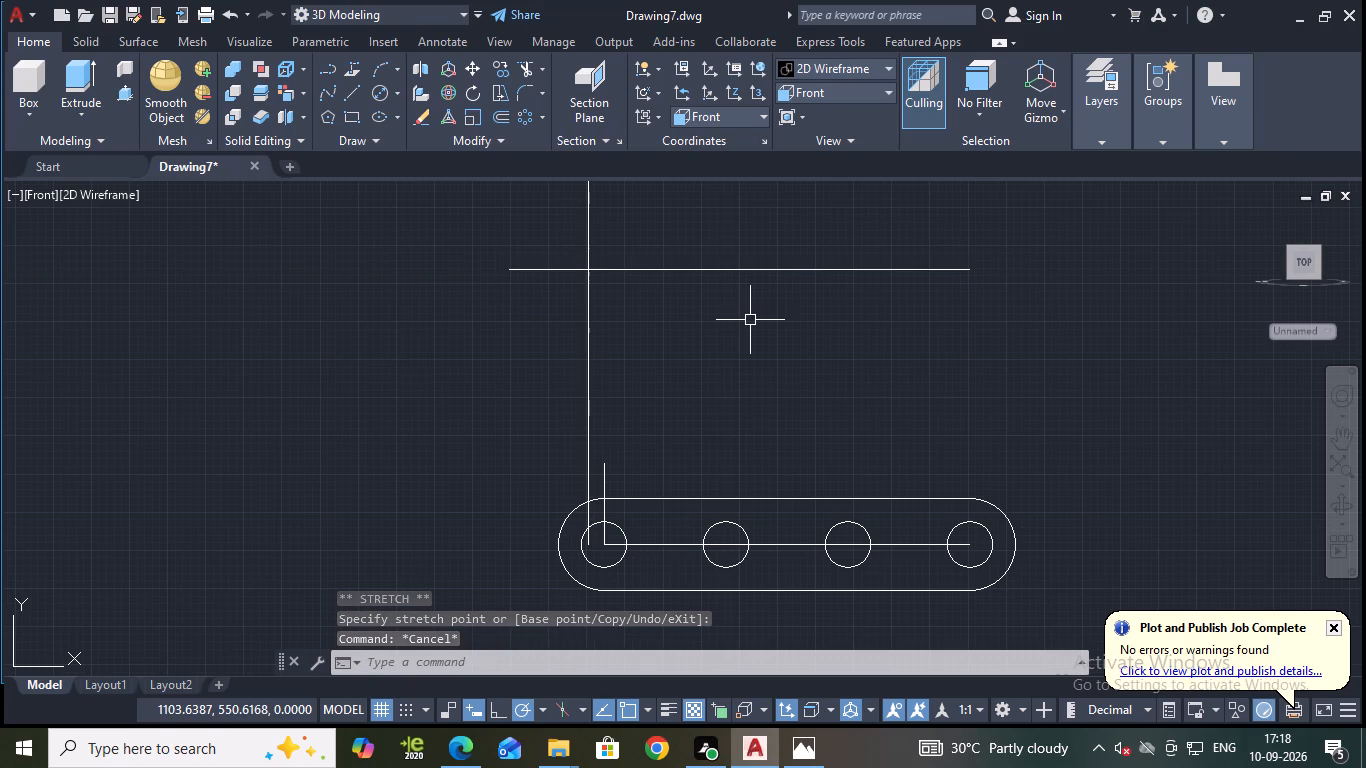
Offset the tall vertical line 65 to its right using the Through option.
{"action": "key", "text": "o"}
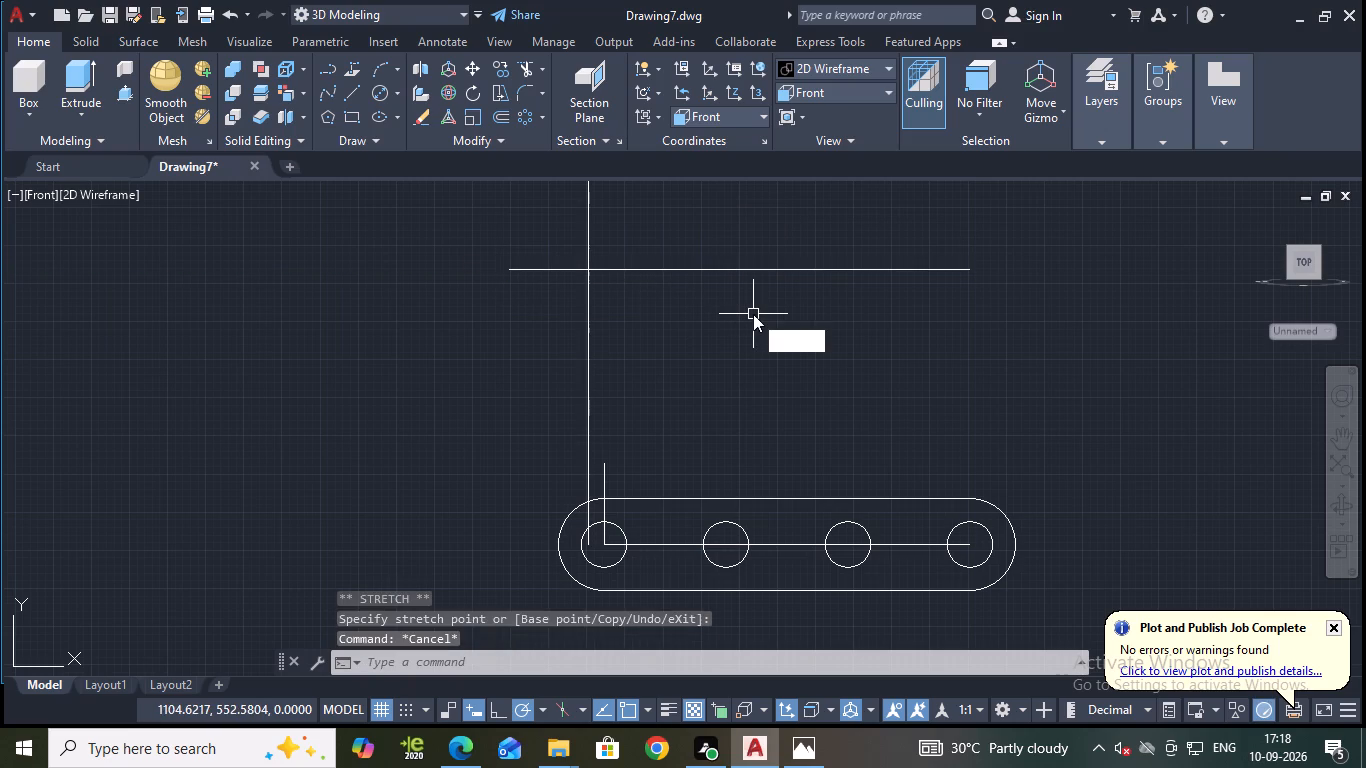
{"action": "key", "text": "Return"}
{"action": "key", "text": "Return"}
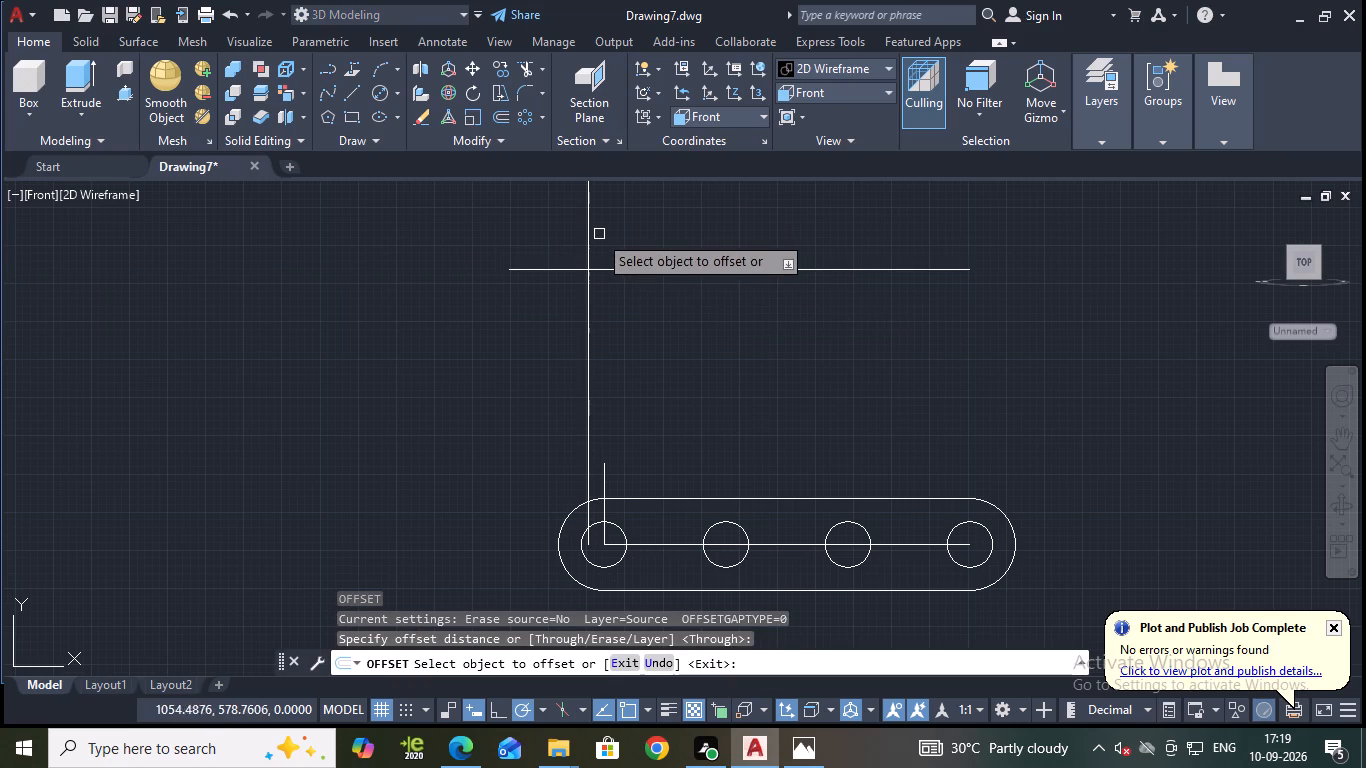
{"action": "left_click", "coordinate": [590, 244]}
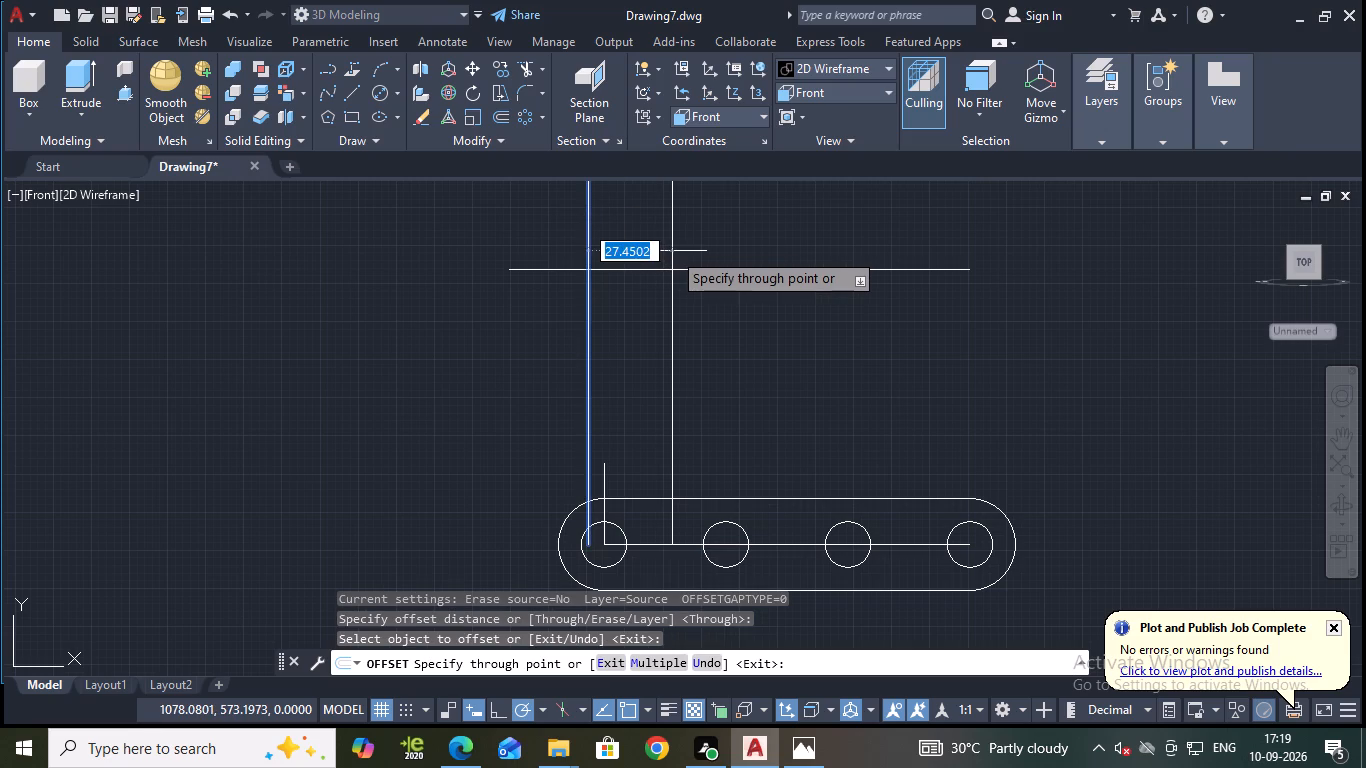
{"action": "type", "text": "65"}
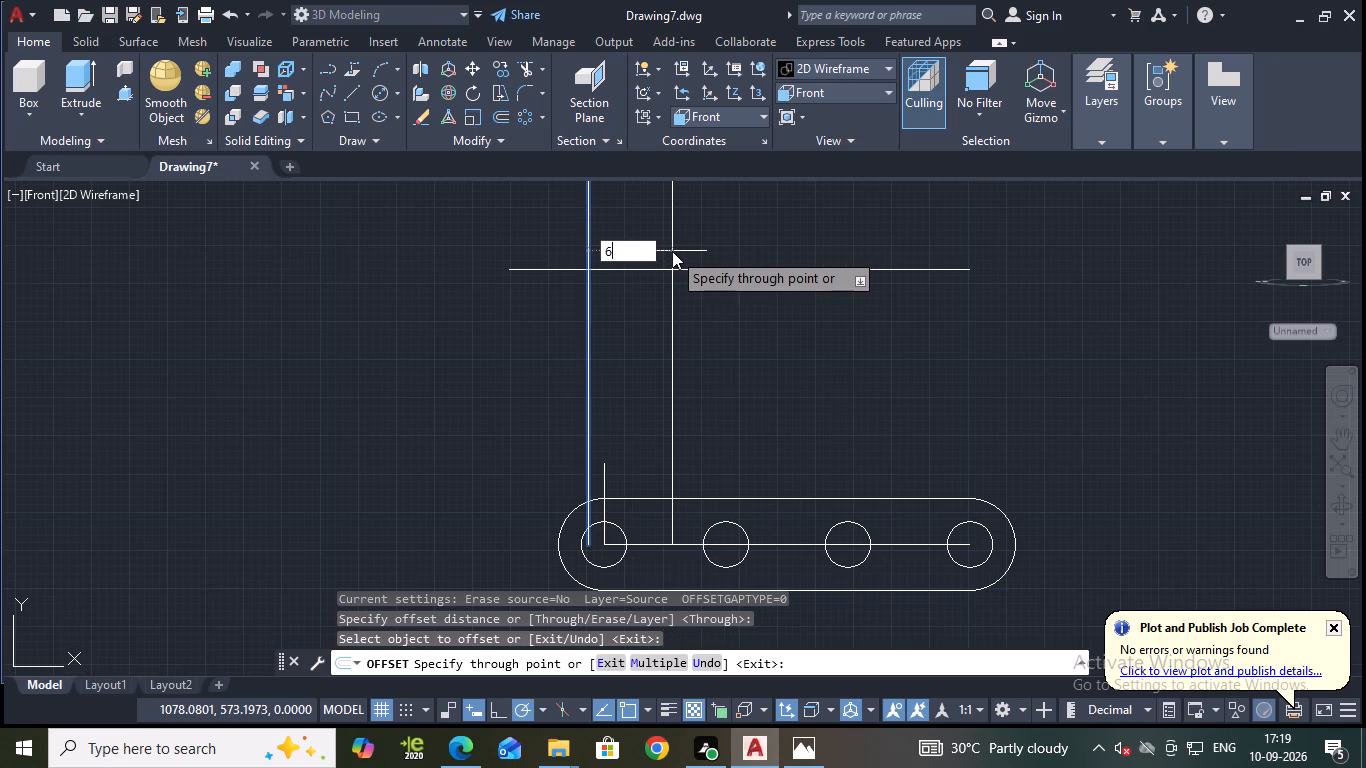
{"action": "key", "text": "Return"}
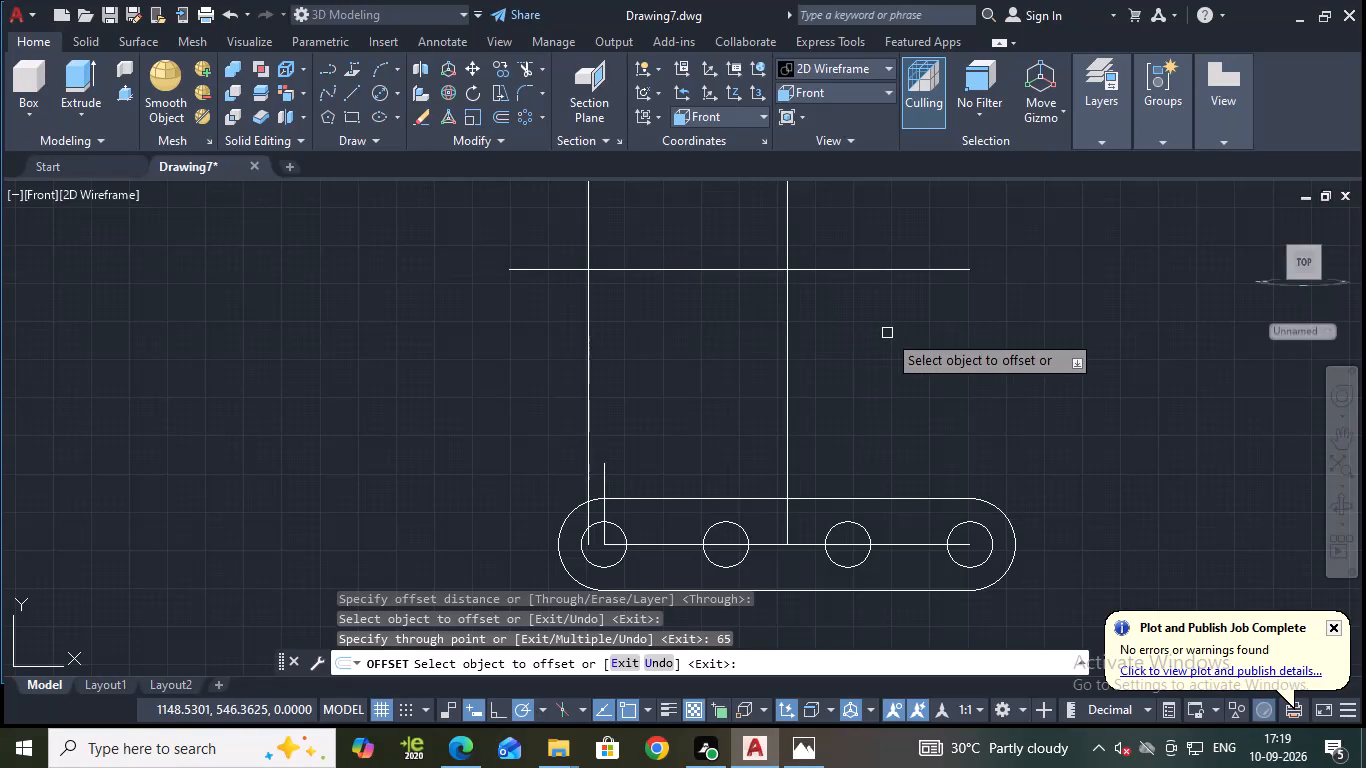
{"action": "middle_click_drag", "start_coordinate": [908, 331], "coordinate": [869, 346]}
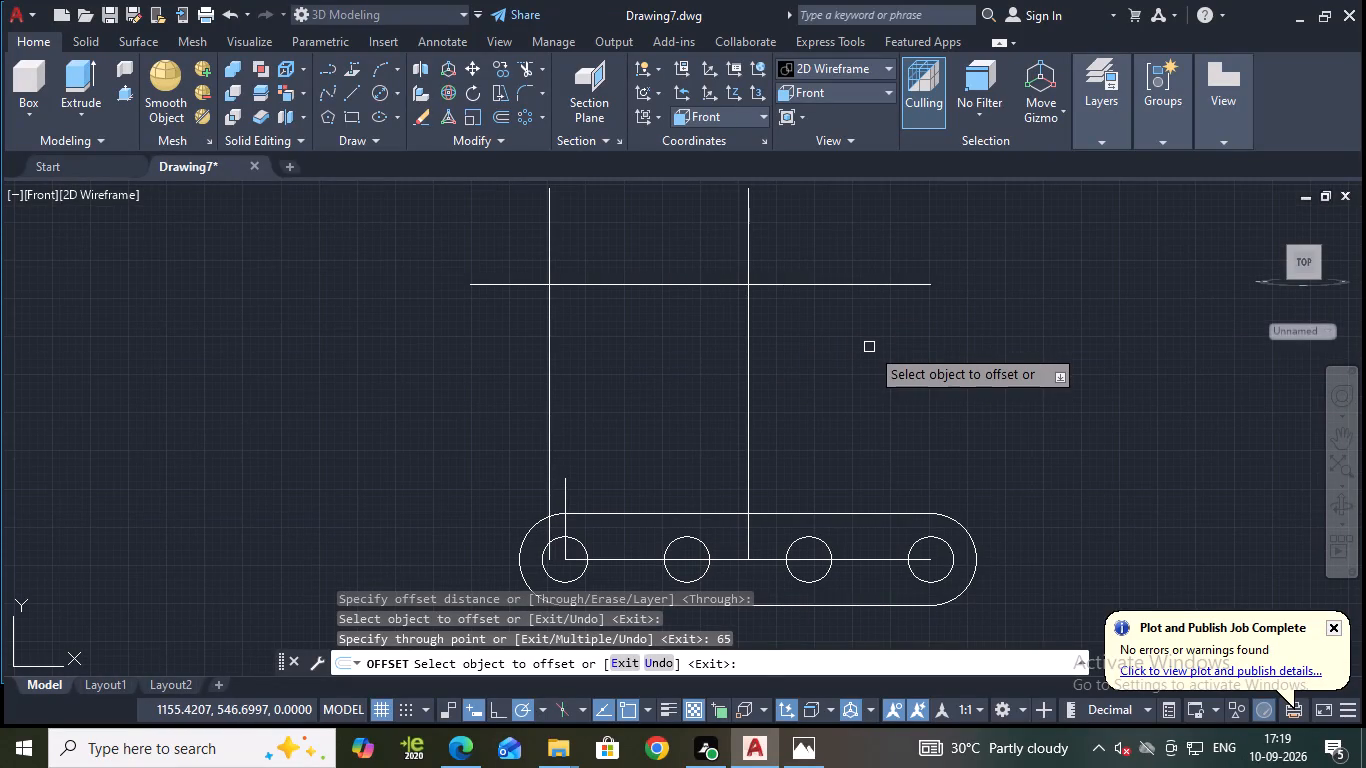
{"action": "key", "text": "Escape"}
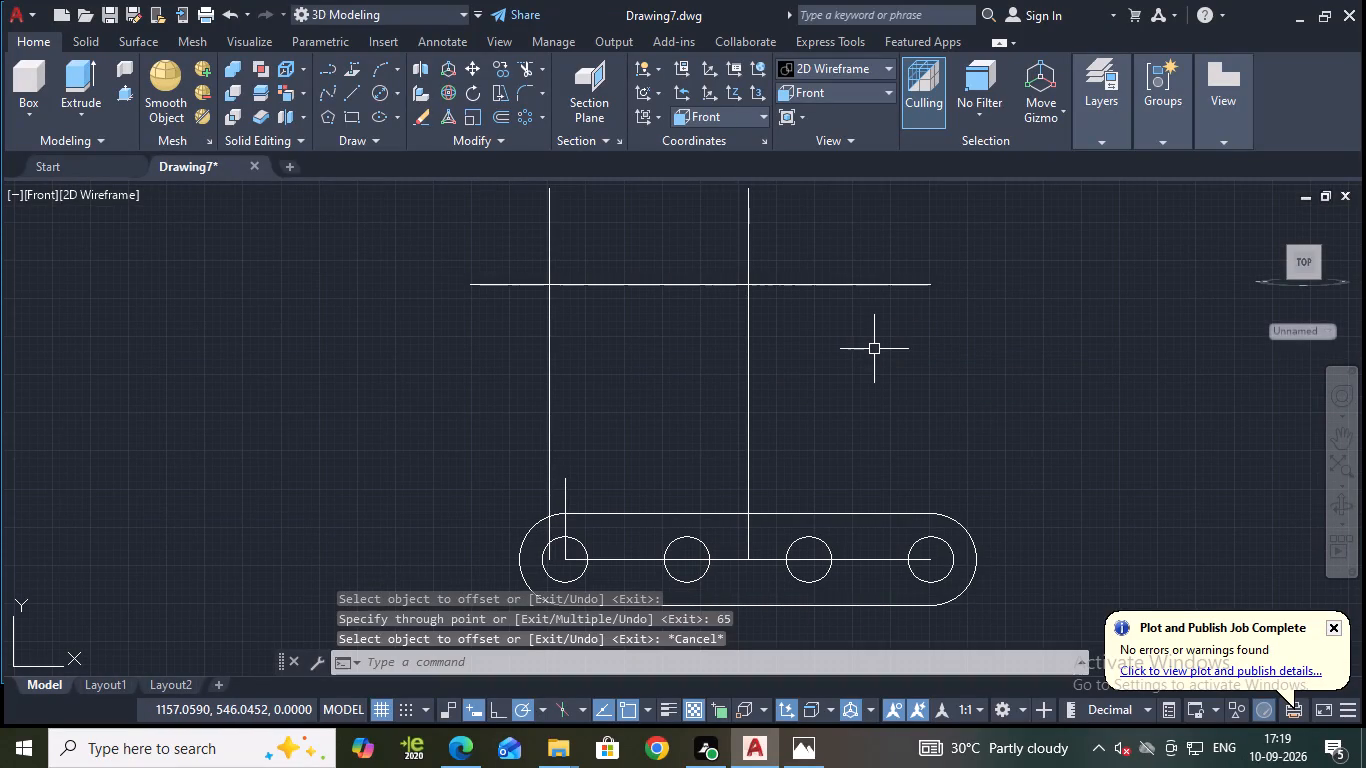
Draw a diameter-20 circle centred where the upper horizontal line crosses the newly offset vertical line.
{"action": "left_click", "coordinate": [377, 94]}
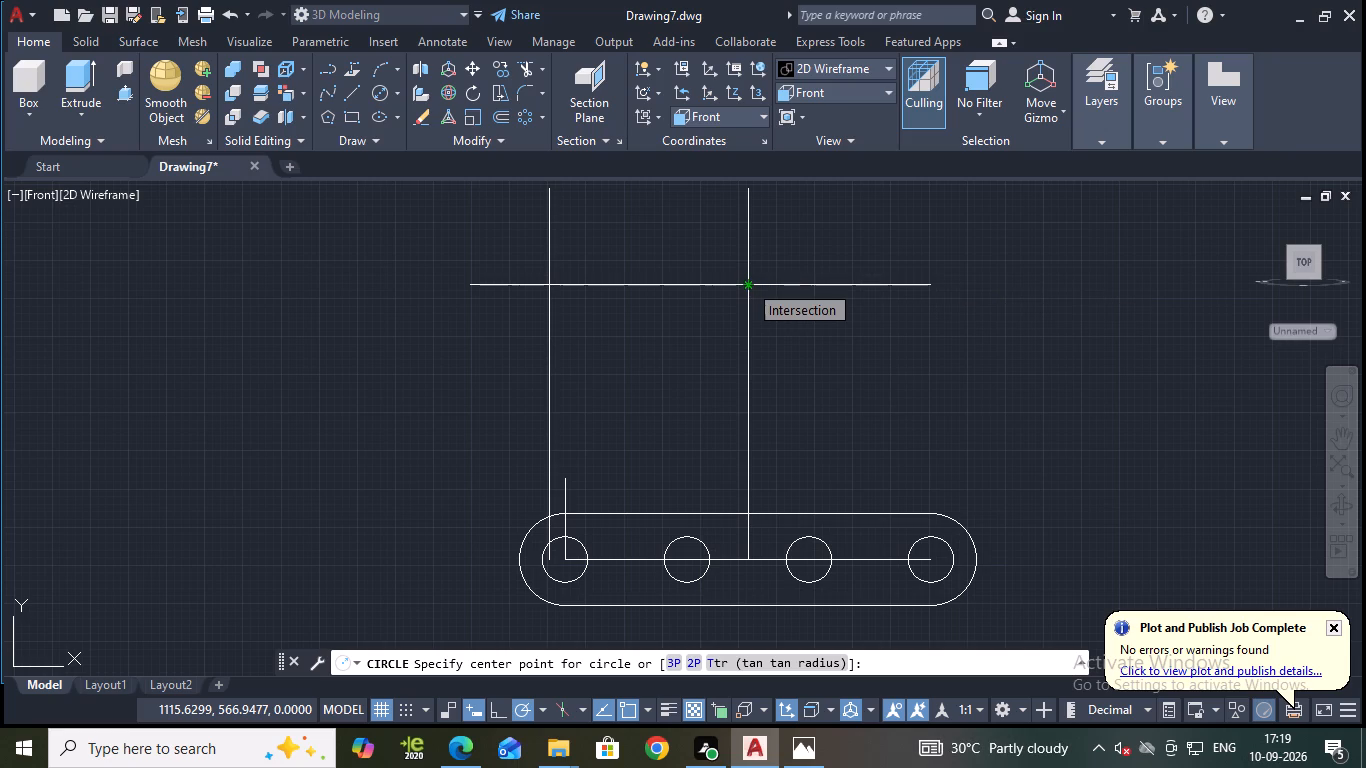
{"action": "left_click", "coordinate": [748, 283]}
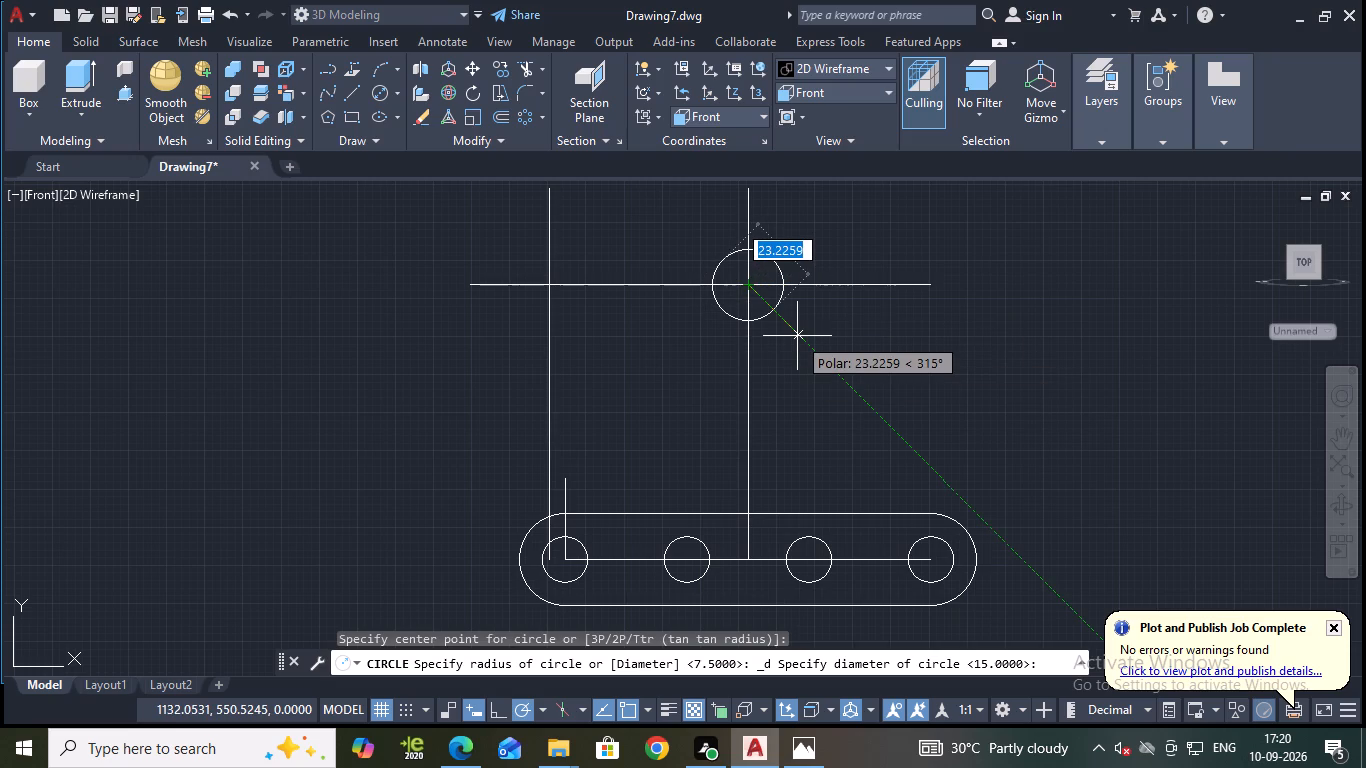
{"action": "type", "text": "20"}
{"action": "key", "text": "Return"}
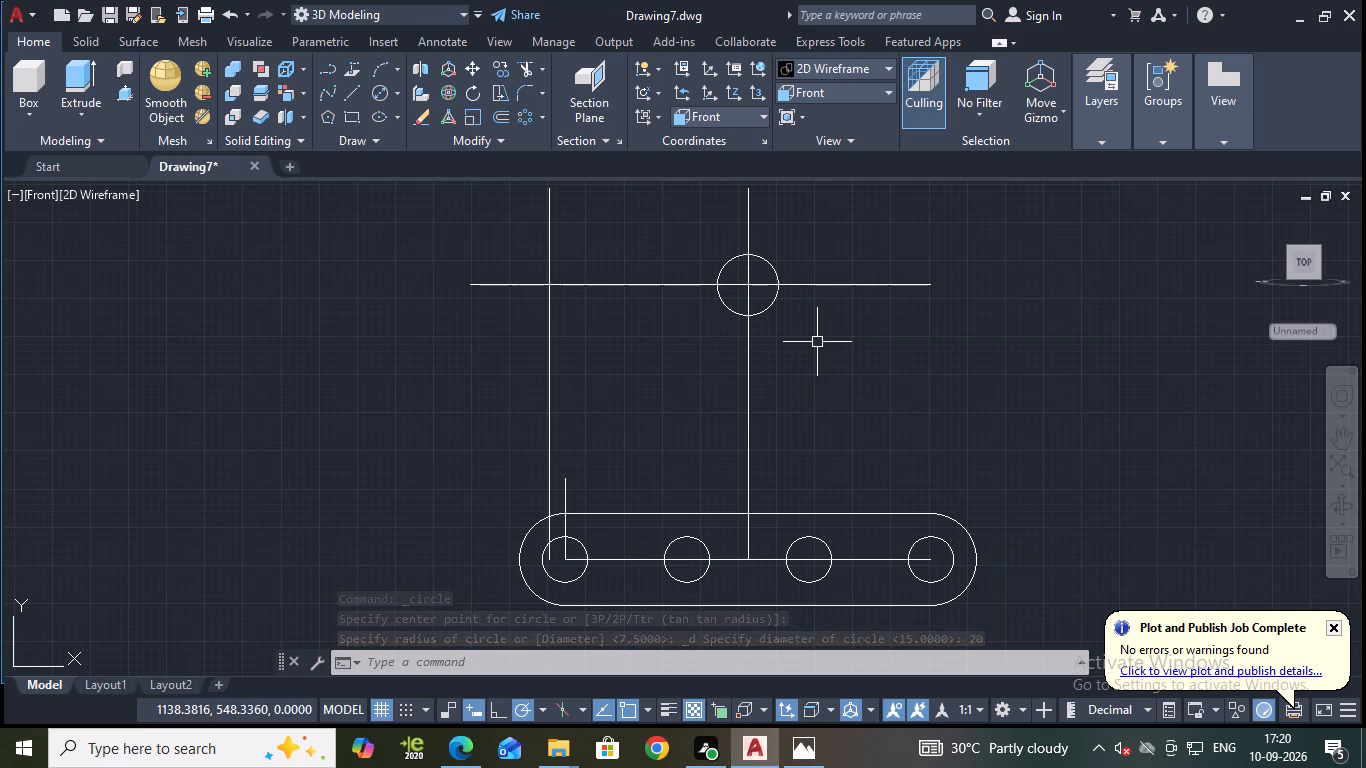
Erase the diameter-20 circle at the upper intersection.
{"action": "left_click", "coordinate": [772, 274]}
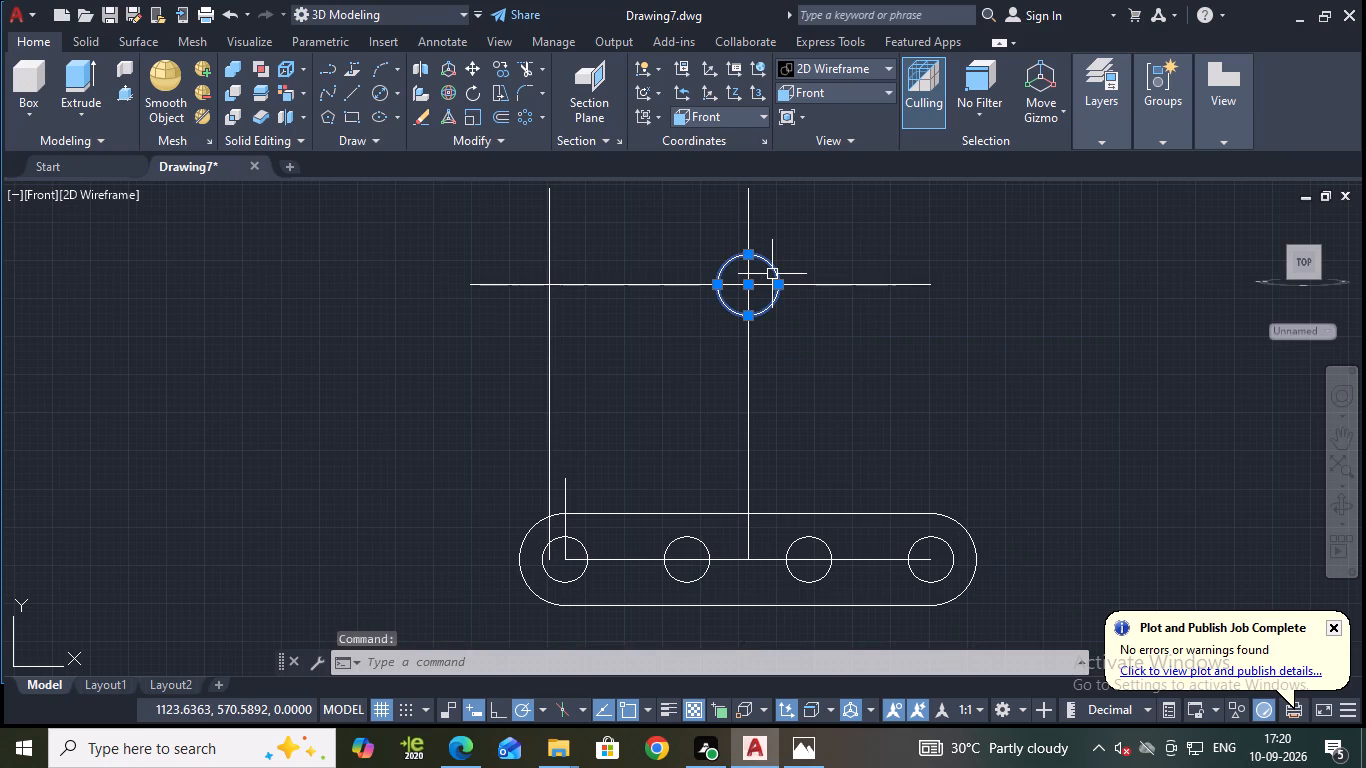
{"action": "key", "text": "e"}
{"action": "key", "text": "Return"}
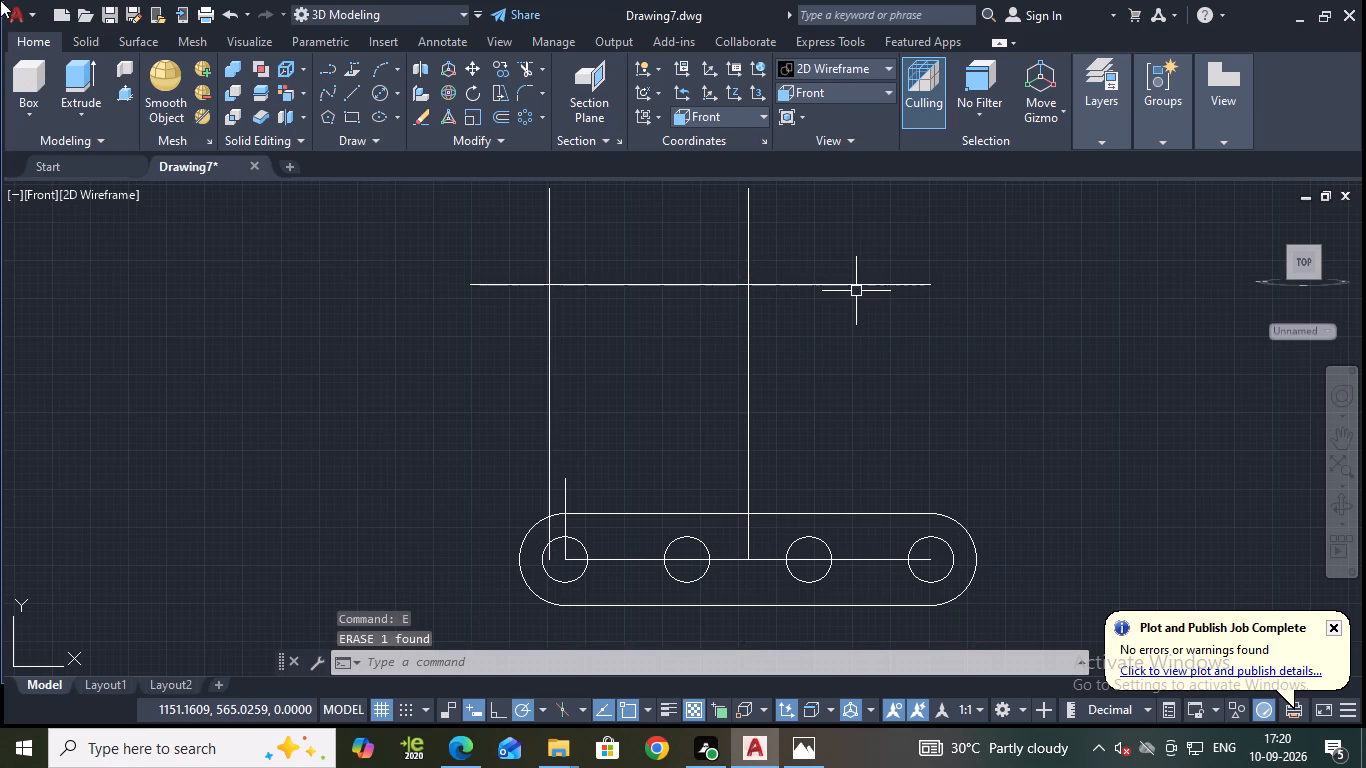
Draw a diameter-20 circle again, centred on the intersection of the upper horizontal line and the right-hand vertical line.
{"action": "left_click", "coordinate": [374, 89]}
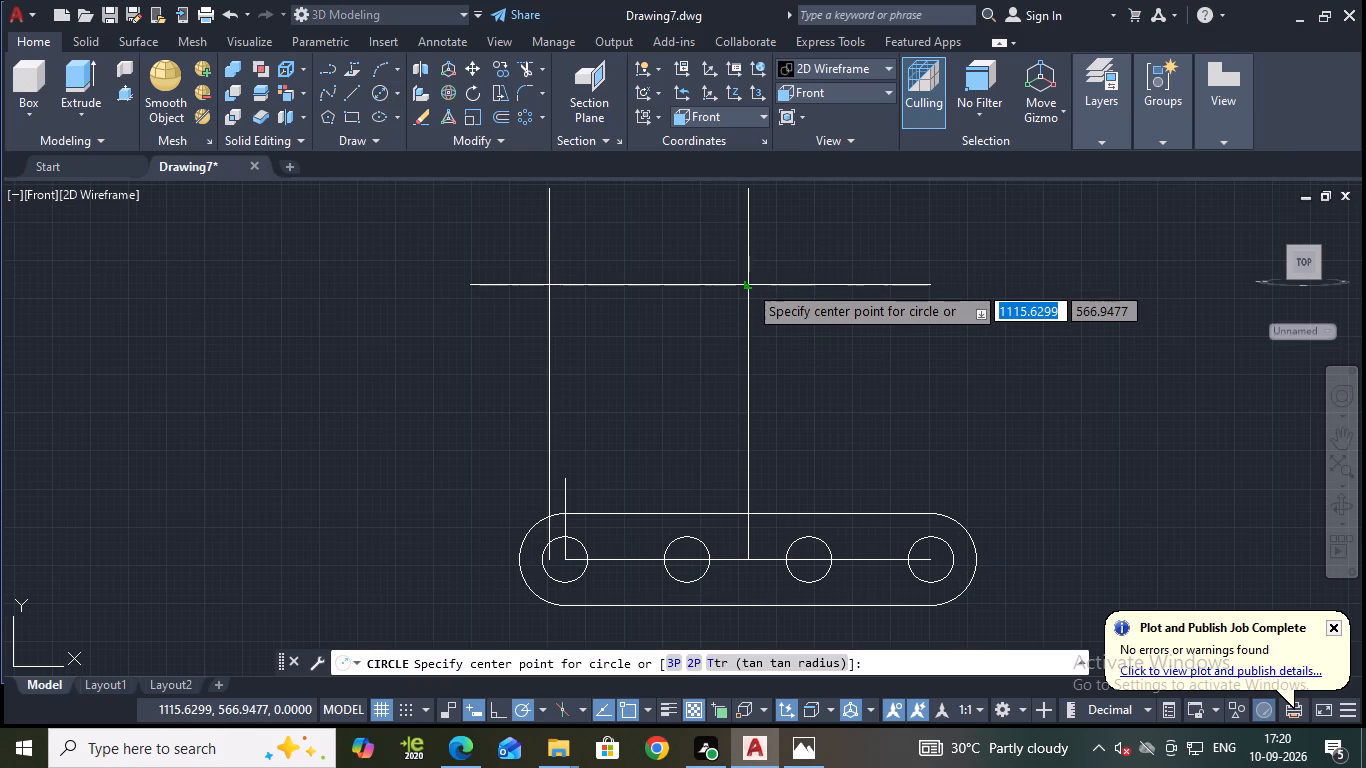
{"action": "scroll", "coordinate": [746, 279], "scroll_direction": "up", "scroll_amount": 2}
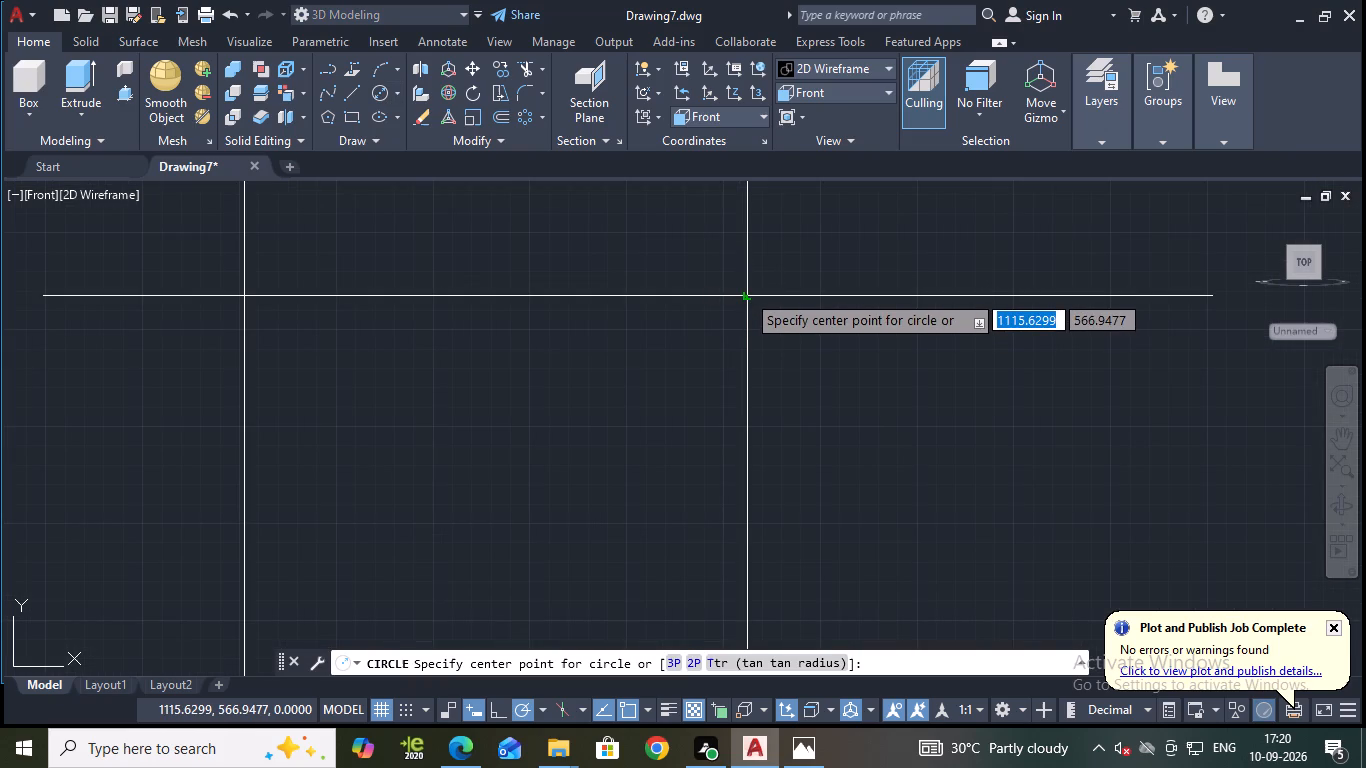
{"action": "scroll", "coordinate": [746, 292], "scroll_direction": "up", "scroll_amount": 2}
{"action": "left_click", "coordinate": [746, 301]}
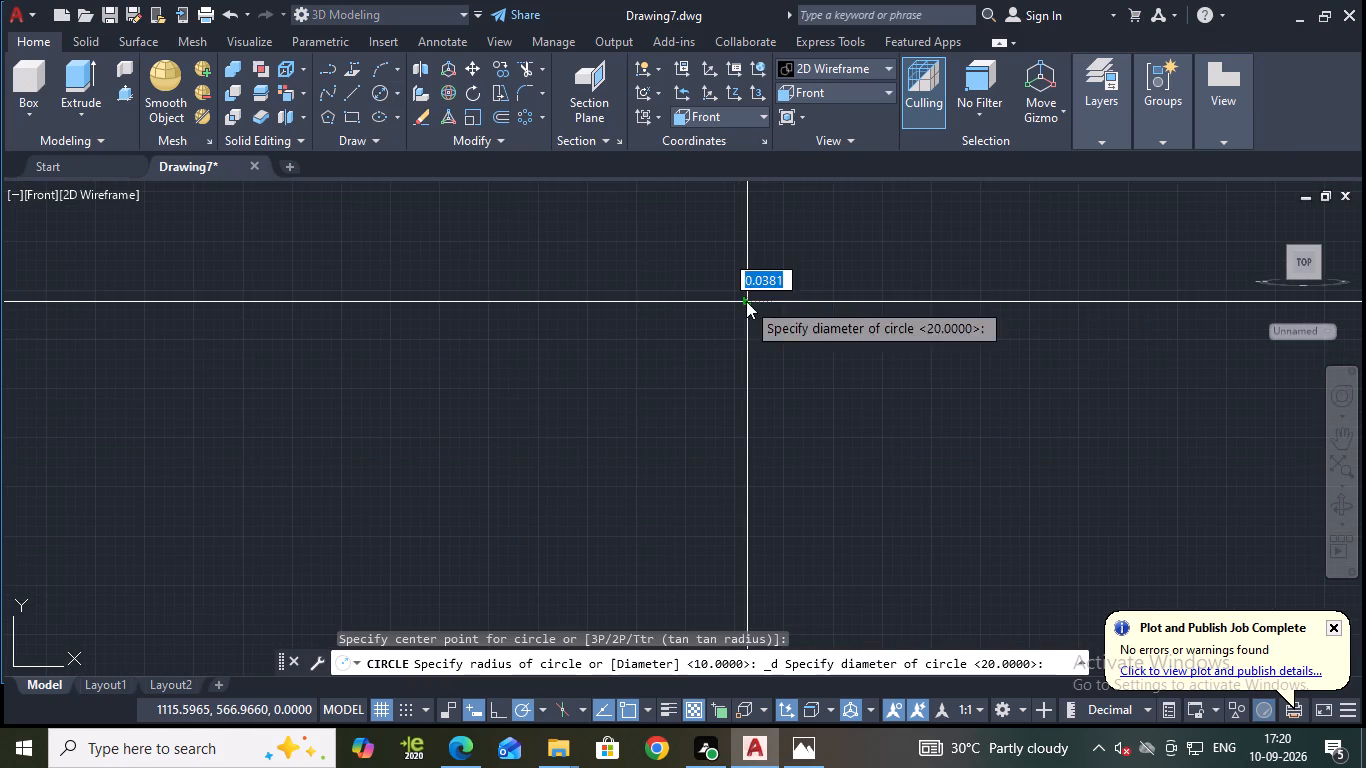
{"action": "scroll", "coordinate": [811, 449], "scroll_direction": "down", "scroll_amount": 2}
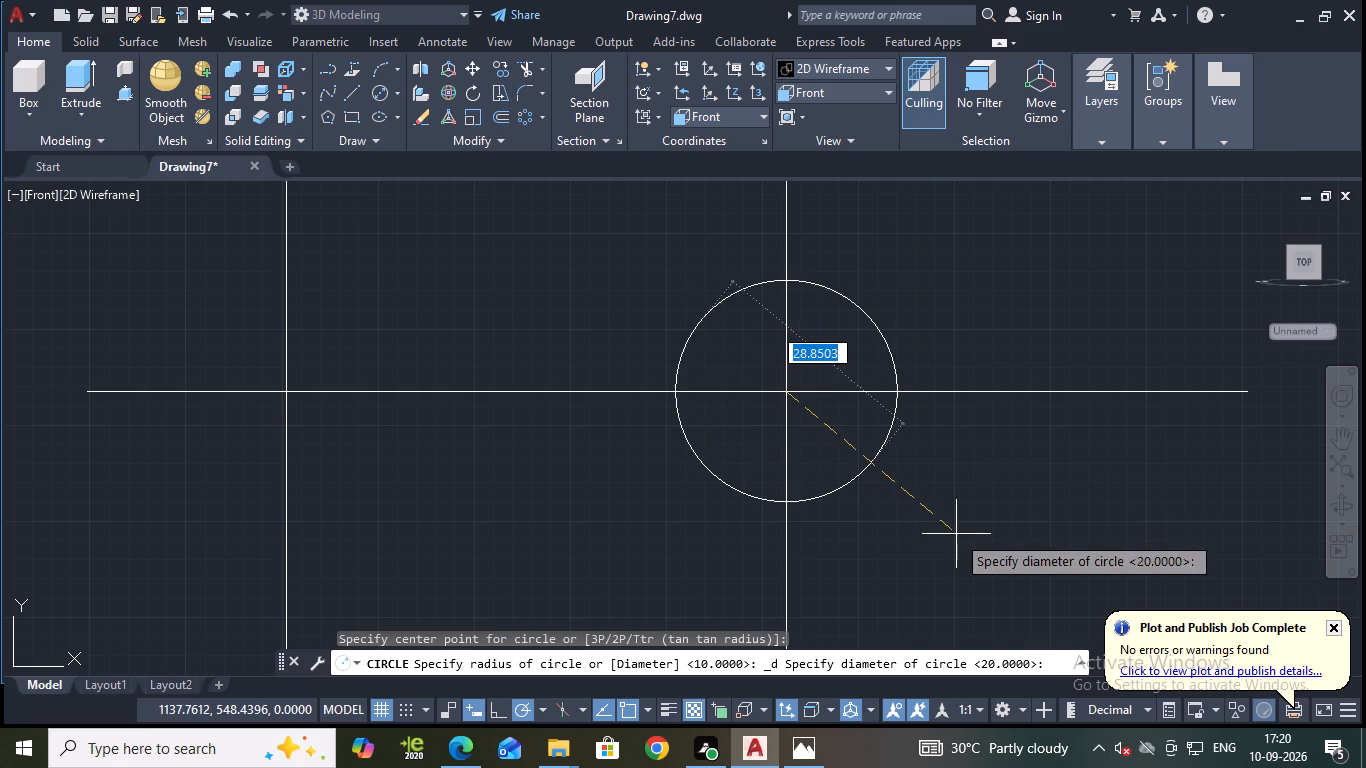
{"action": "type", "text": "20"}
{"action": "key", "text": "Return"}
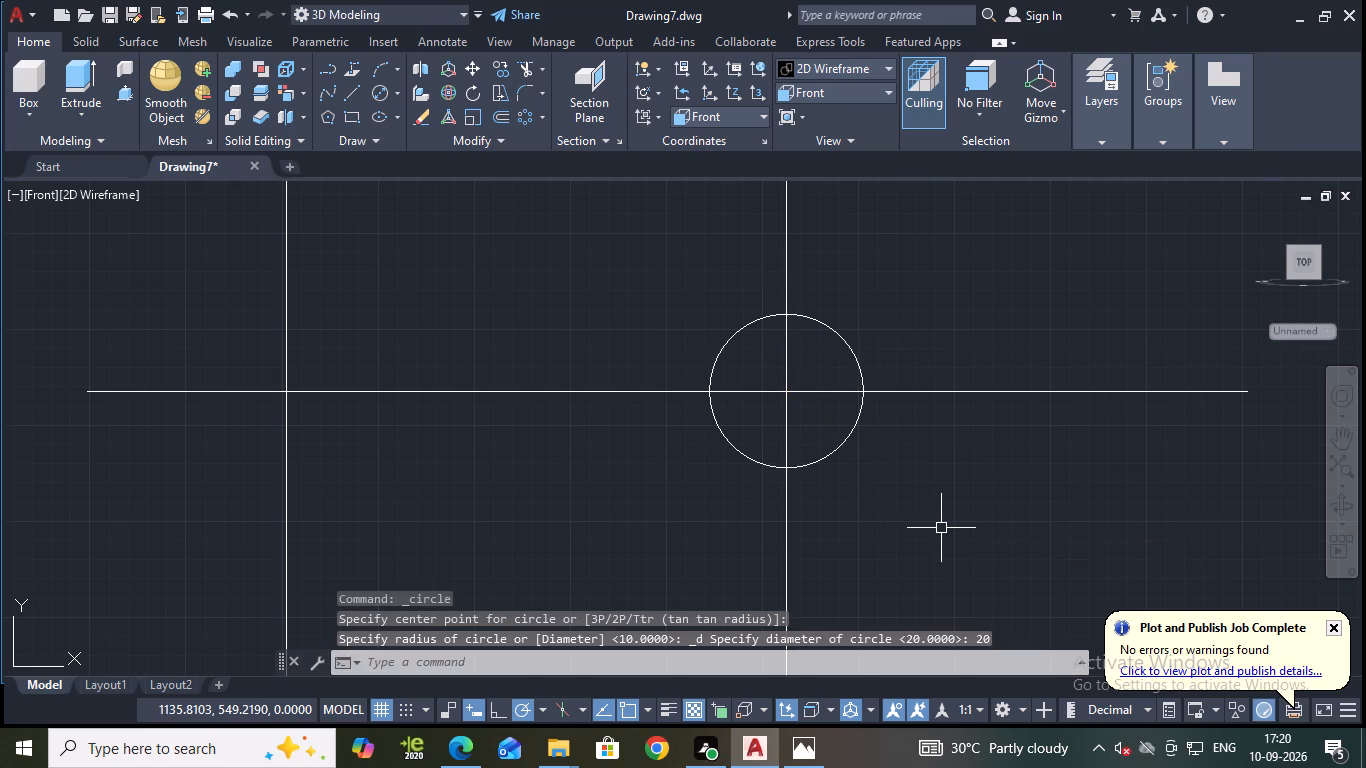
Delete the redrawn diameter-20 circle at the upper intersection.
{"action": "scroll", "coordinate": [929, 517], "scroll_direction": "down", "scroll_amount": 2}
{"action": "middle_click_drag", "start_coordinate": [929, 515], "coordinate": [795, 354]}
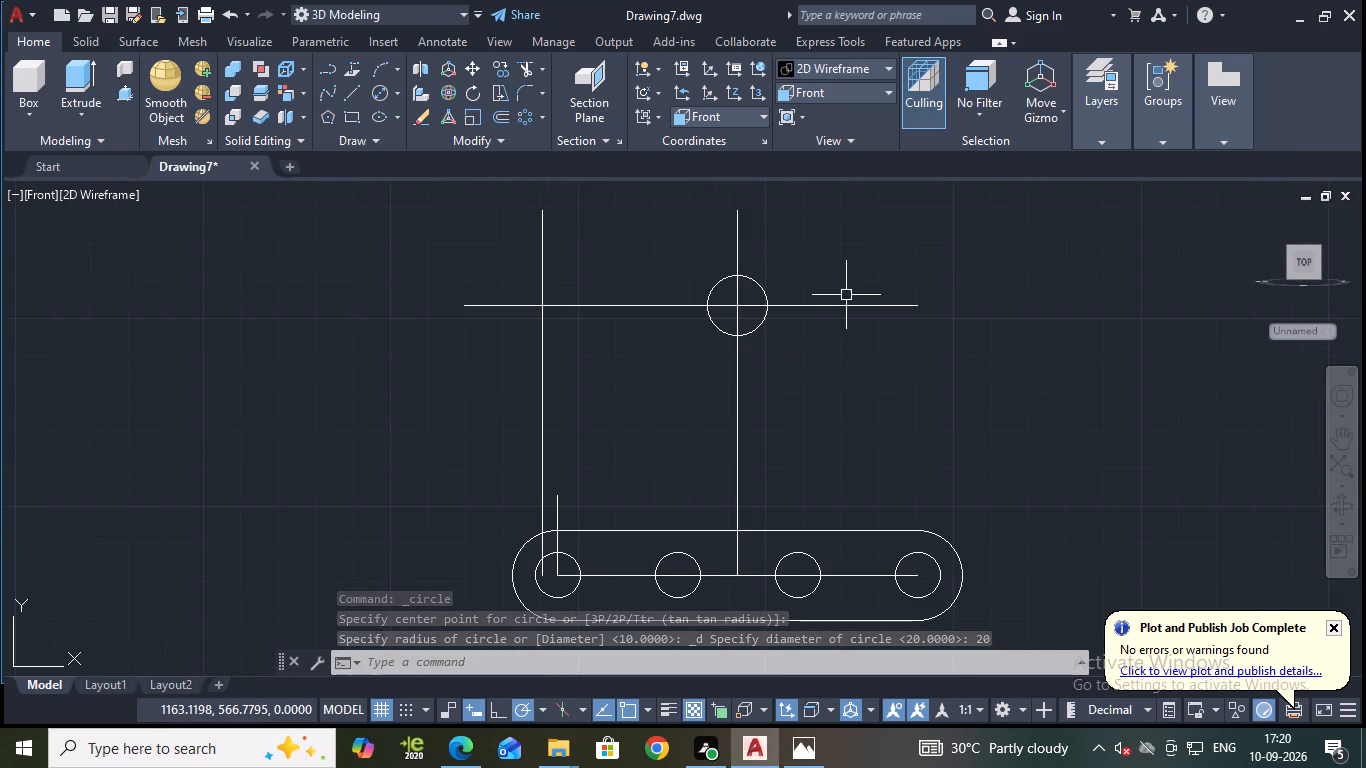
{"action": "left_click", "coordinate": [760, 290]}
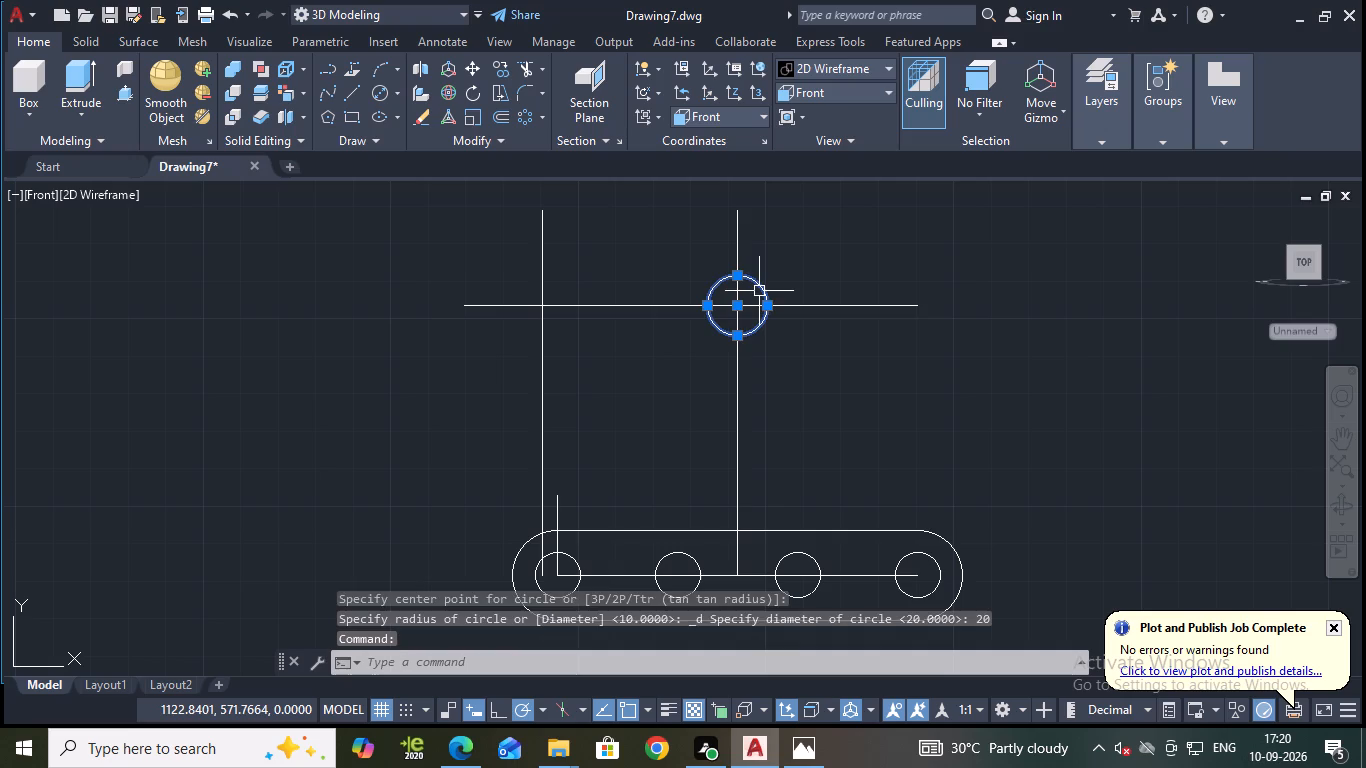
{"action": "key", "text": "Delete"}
Draw a diameter-40 circle centred where the upper horizontal line crosses the right-hand vertical line, using the Diameter option.
{"action": "left_click", "coordinate": [395, 95]}
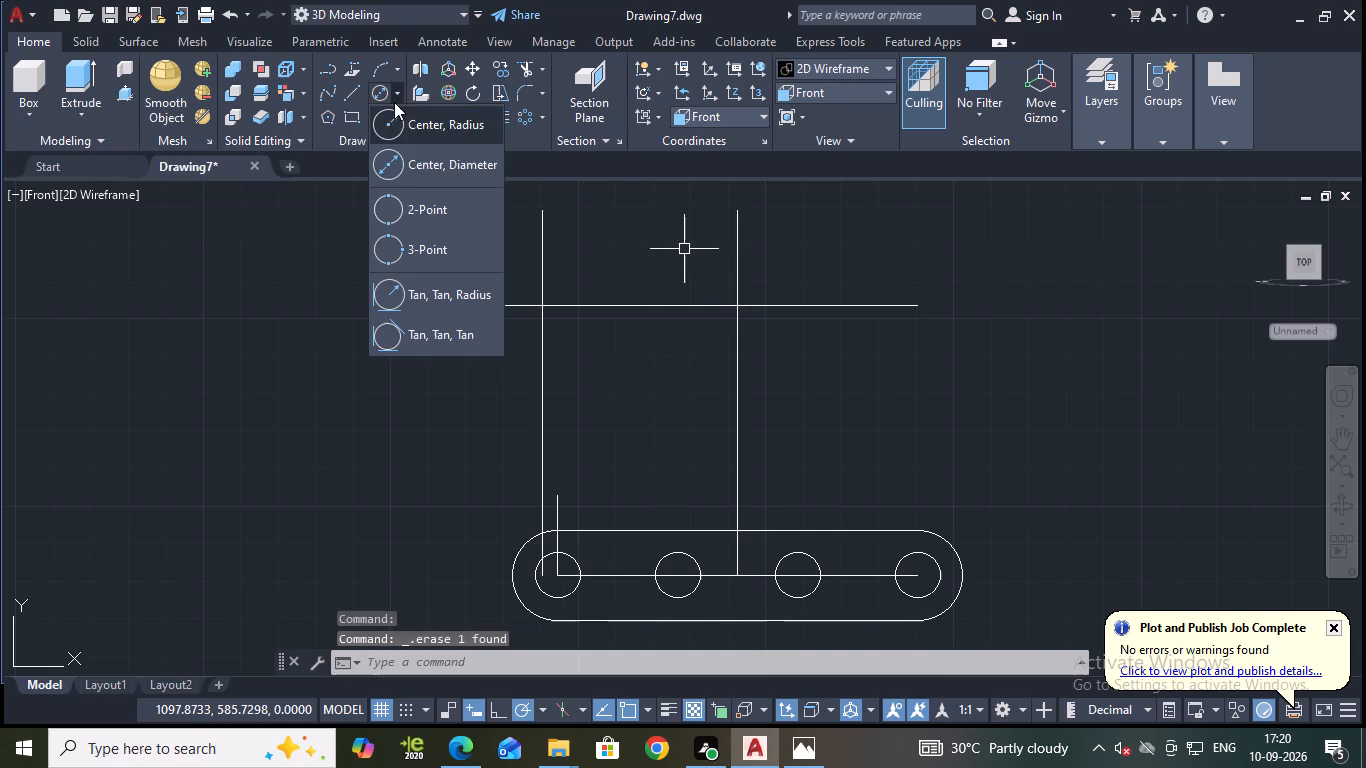
{"action": "left_click", "coordinate": [419, 124]}
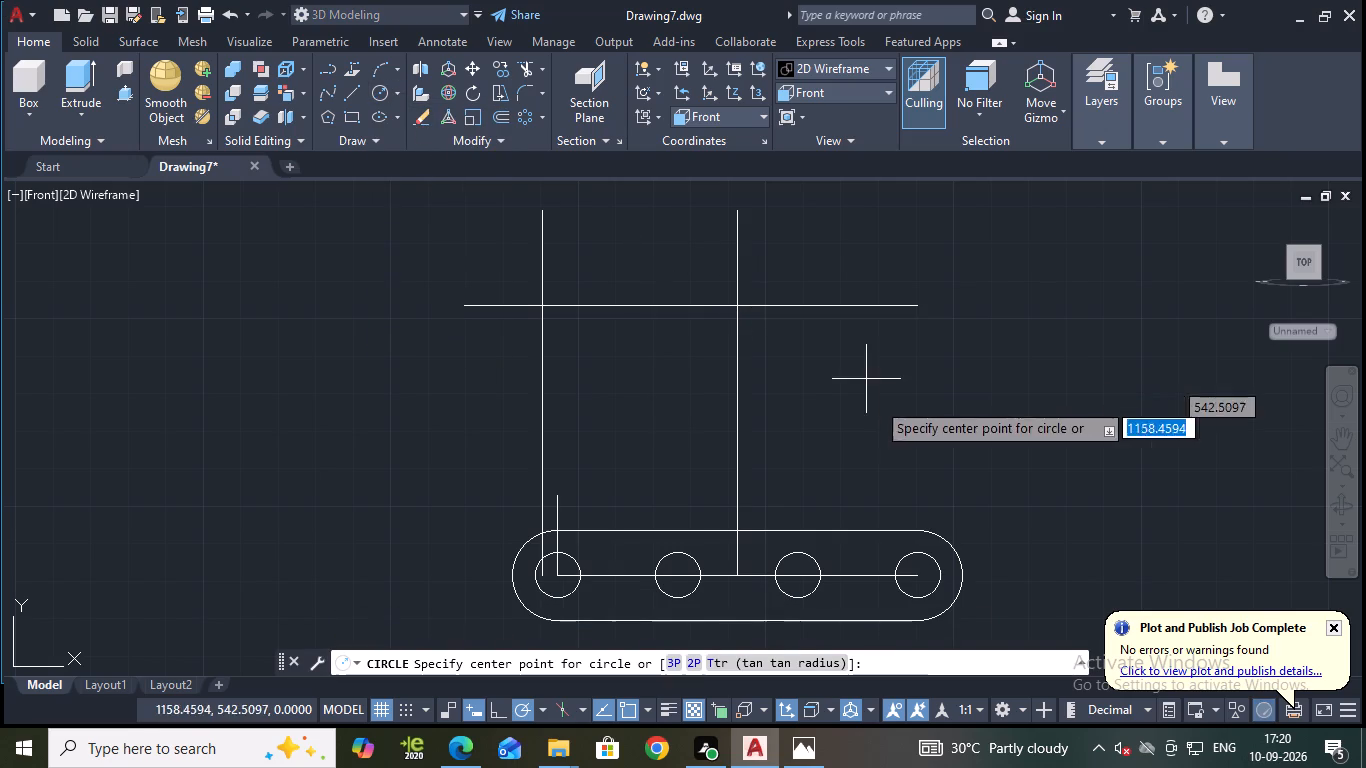
{"action": "left_click", "coordinate": [736, 306]}
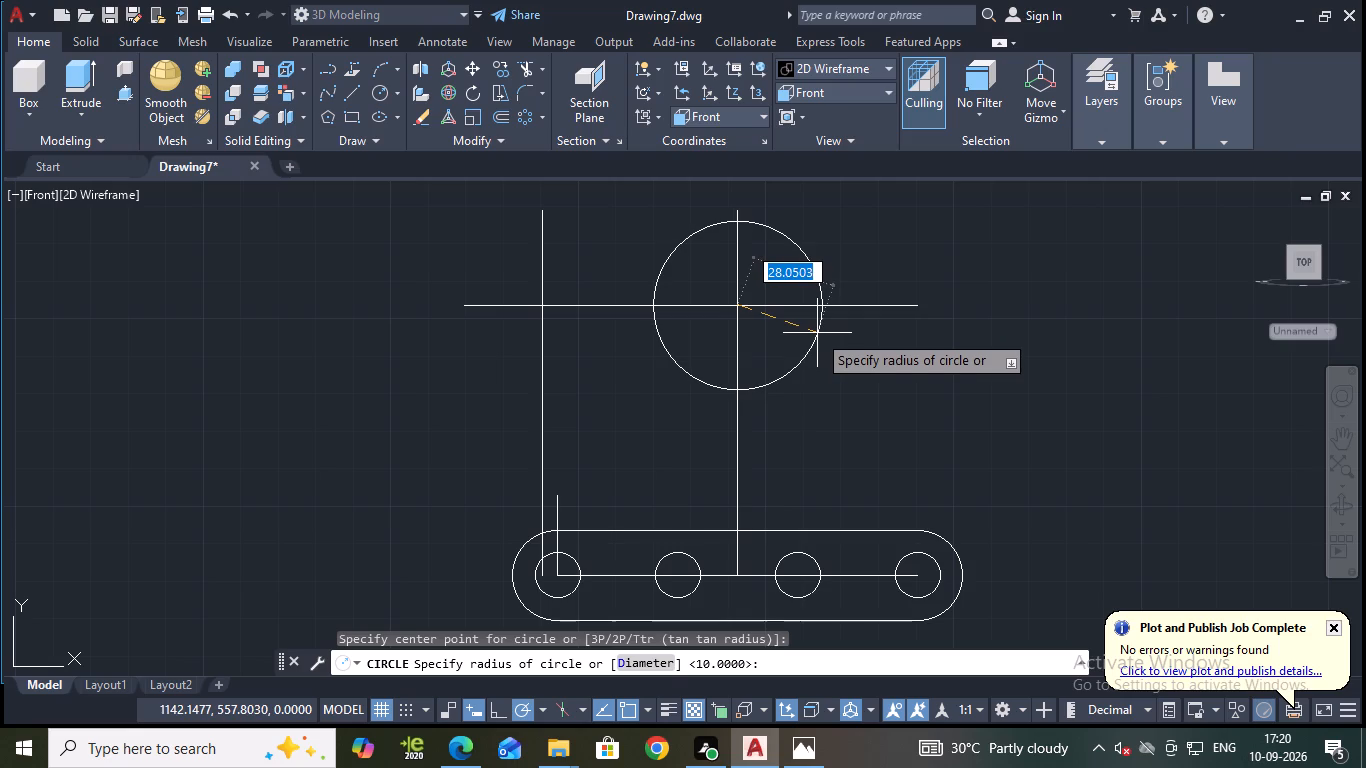
{"action": "left_click", "coordinate": [655, 665]}
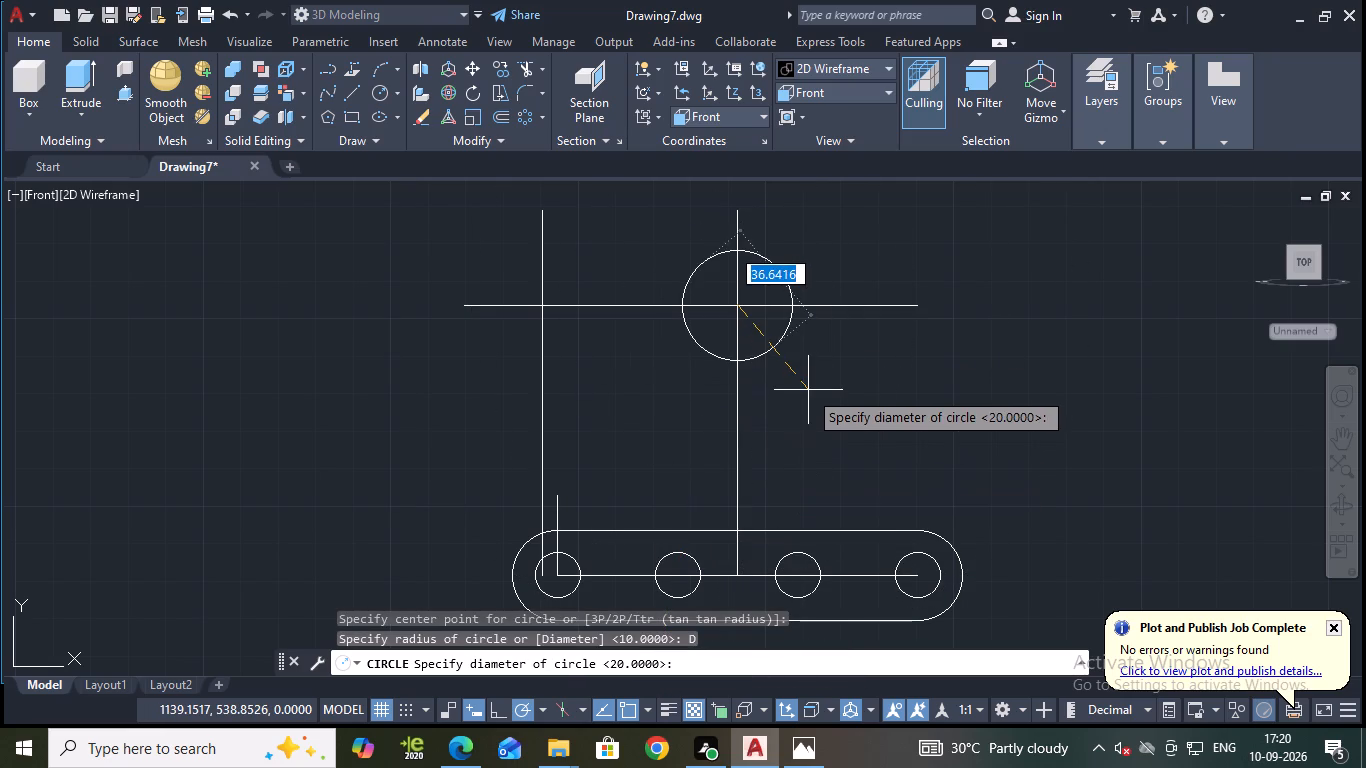
{"action": "type", "text": "40"}
{"action": "key", "text": "Return"}
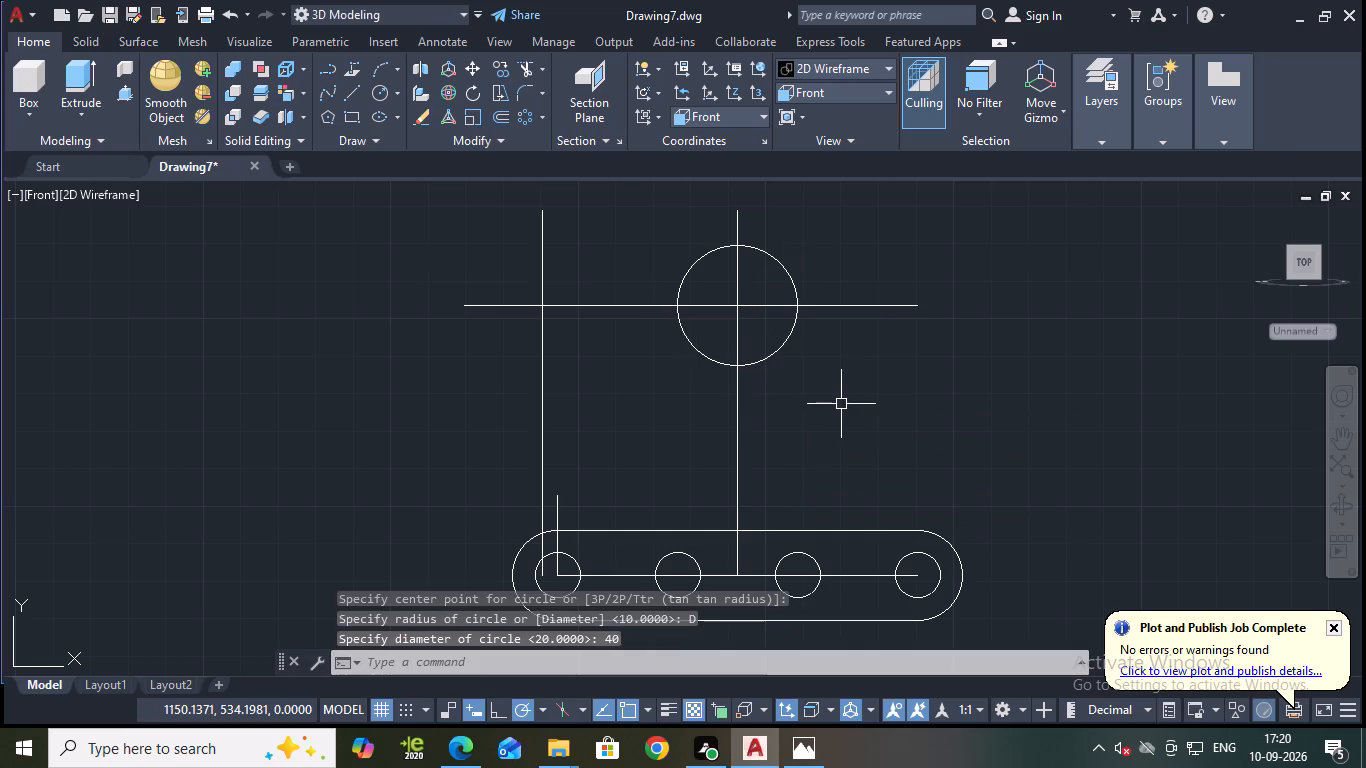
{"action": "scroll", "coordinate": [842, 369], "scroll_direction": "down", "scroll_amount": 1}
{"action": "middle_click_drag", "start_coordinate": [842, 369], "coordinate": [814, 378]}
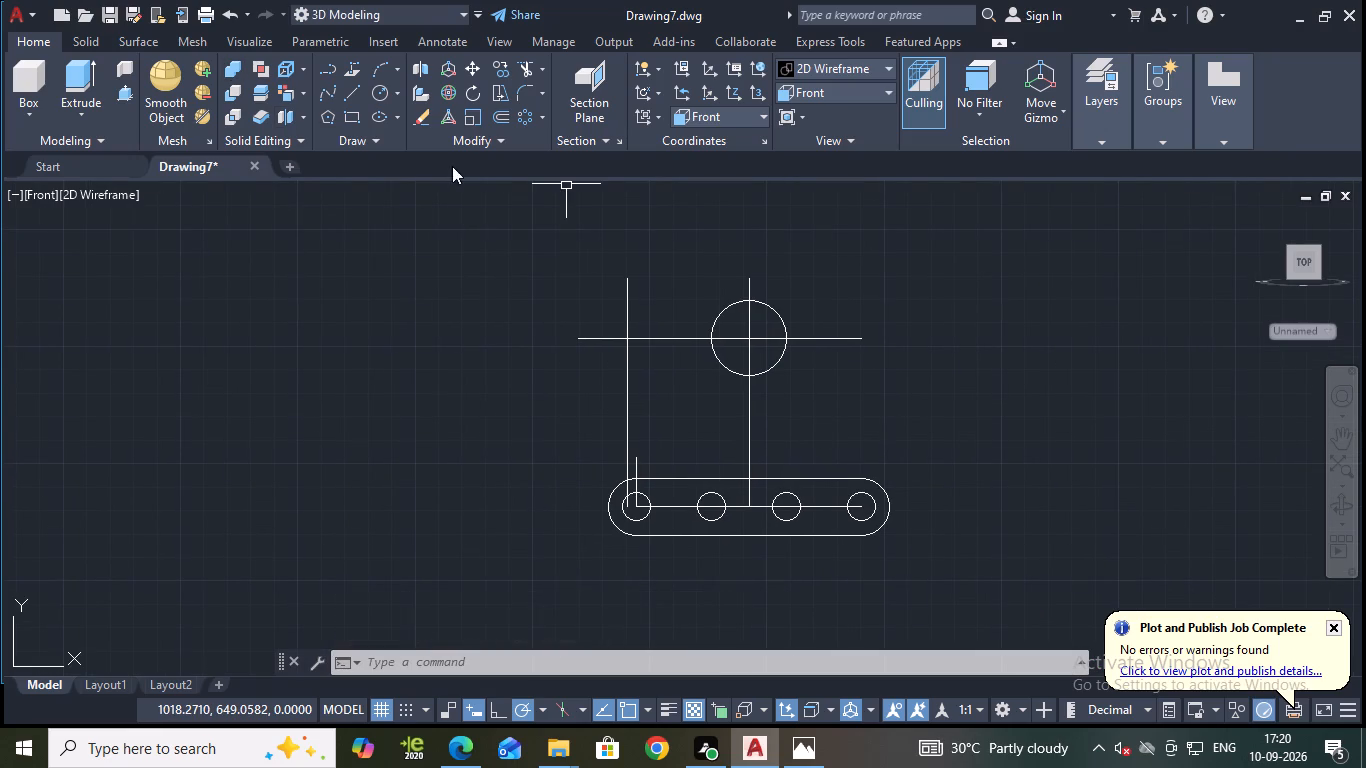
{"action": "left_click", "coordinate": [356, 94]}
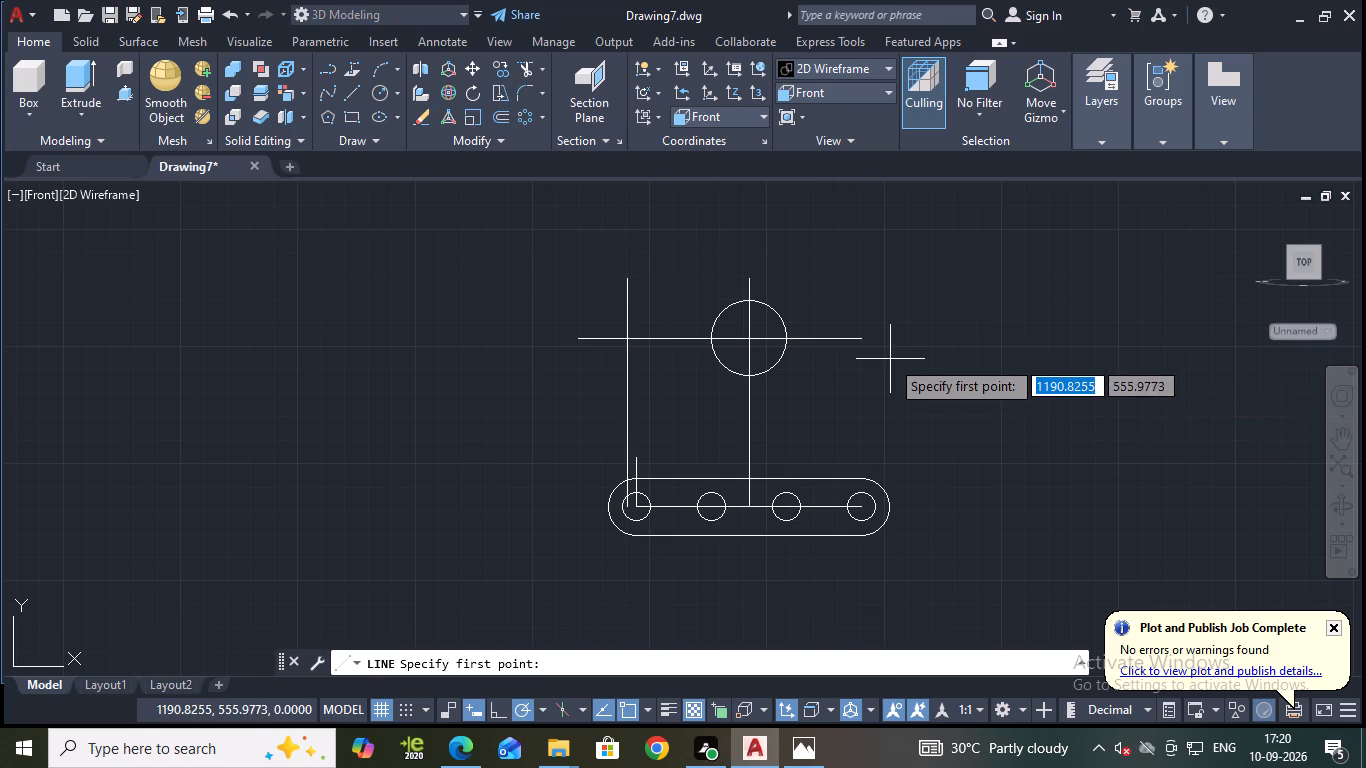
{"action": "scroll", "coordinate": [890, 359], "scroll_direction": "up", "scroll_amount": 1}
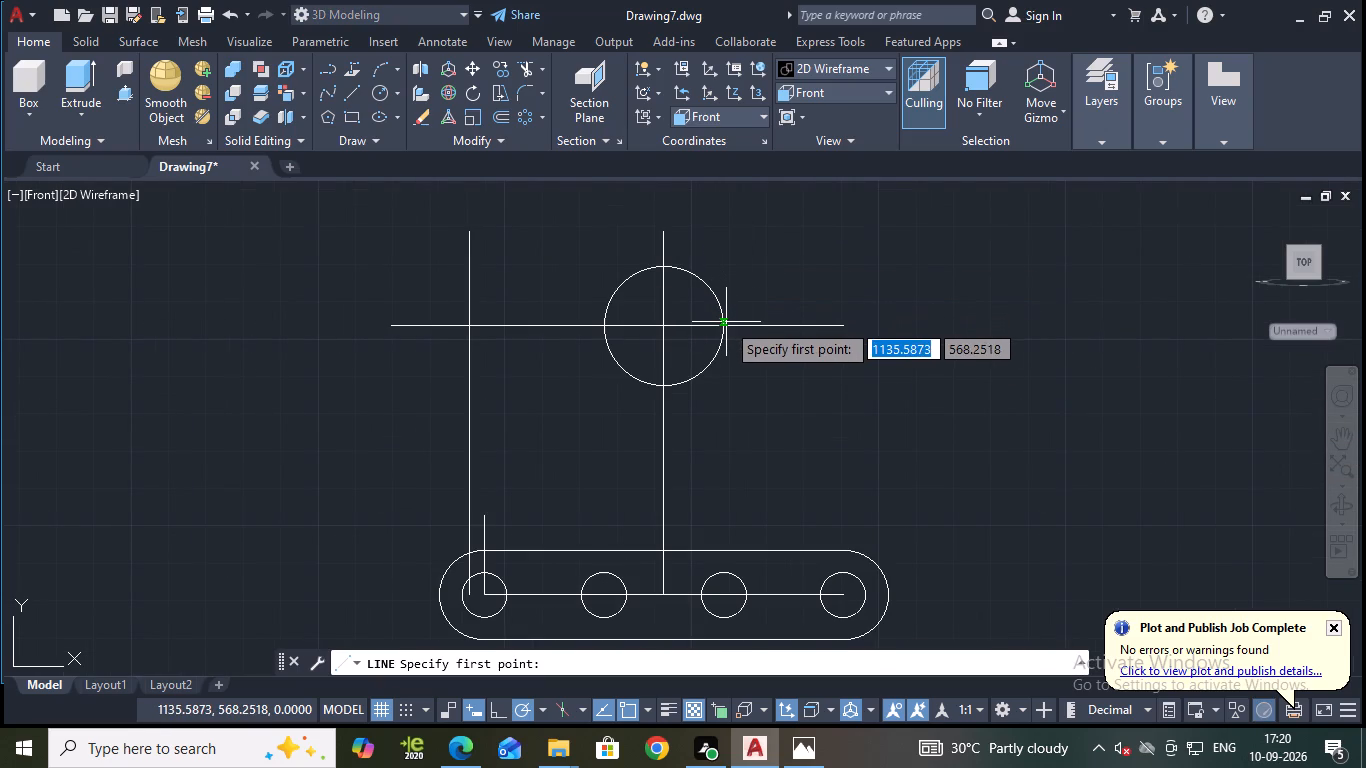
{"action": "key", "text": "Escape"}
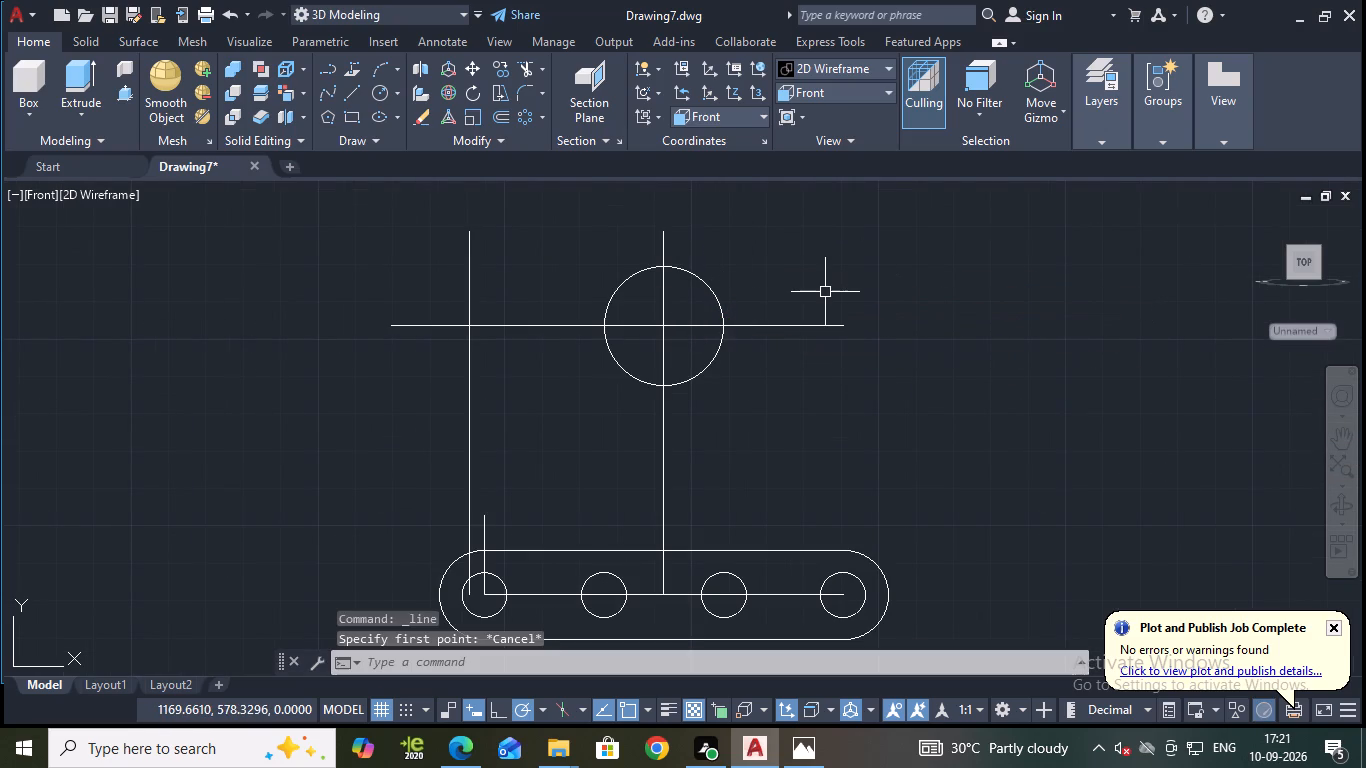
Draw a vertical line tangent to the diameter-40 circle's right side, ending on the slot profile's upper edge.
{"action": "key", "text": "l"}
{"action": "key", "text": "Return"}
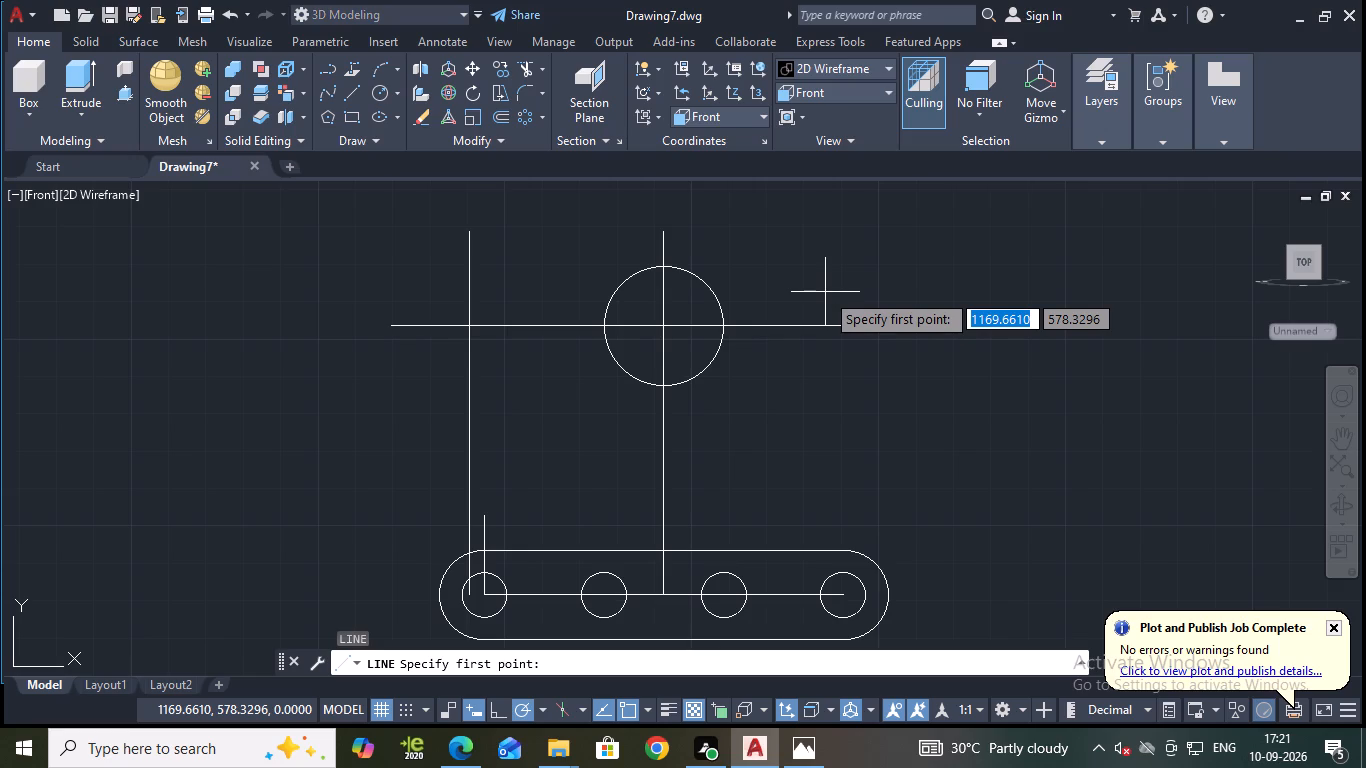
{"action": "type", "text": "tan"}
{"action": "key", "text": "Return"}
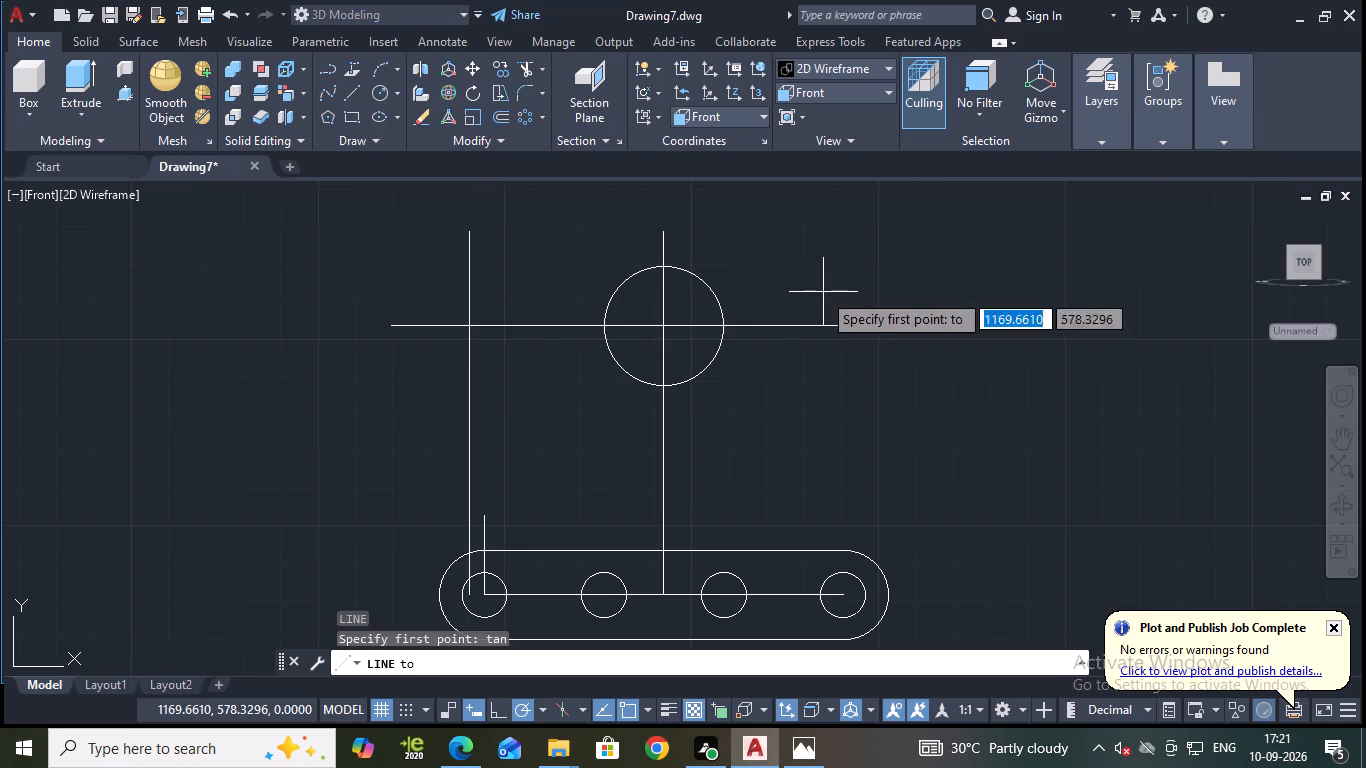
{"action": "left_click", "coordinate": [716, 306]}
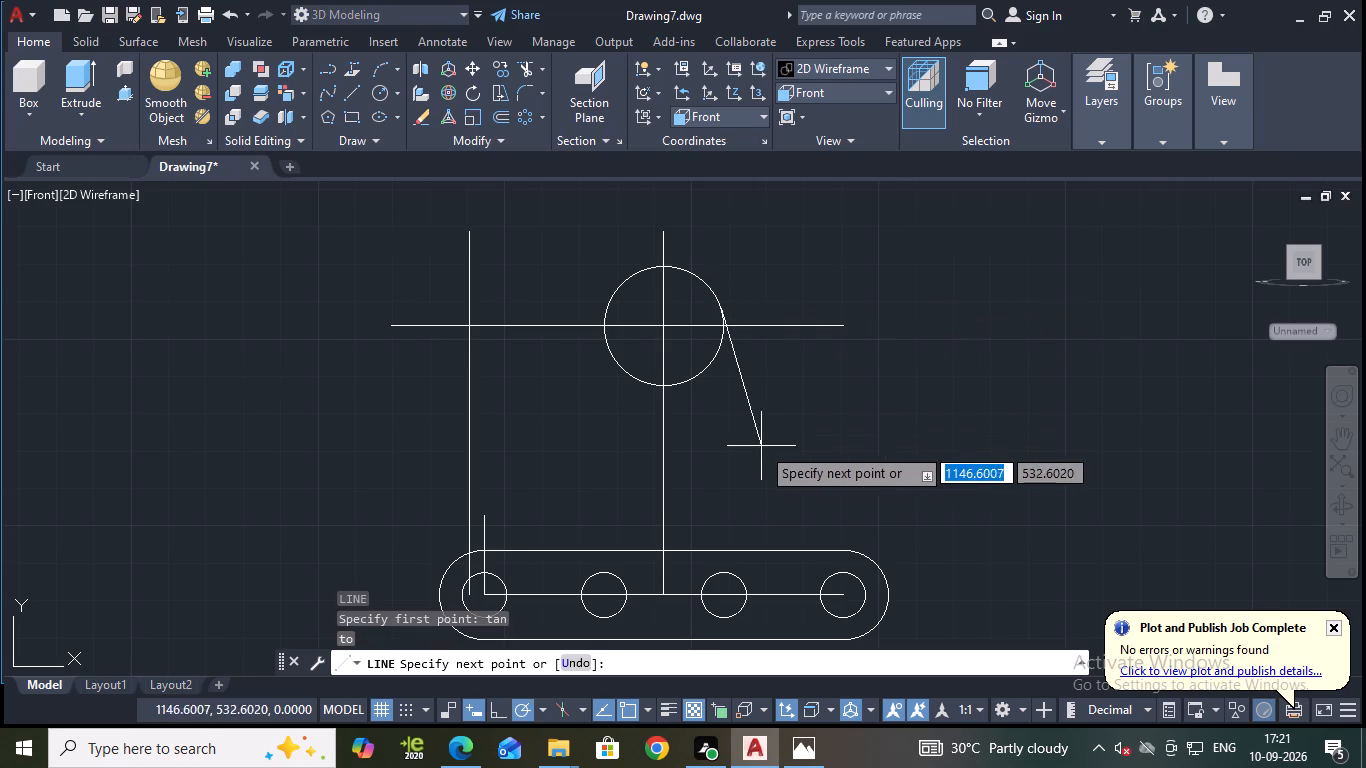
{"action": "left_click", "coordinate": [723, 551]}
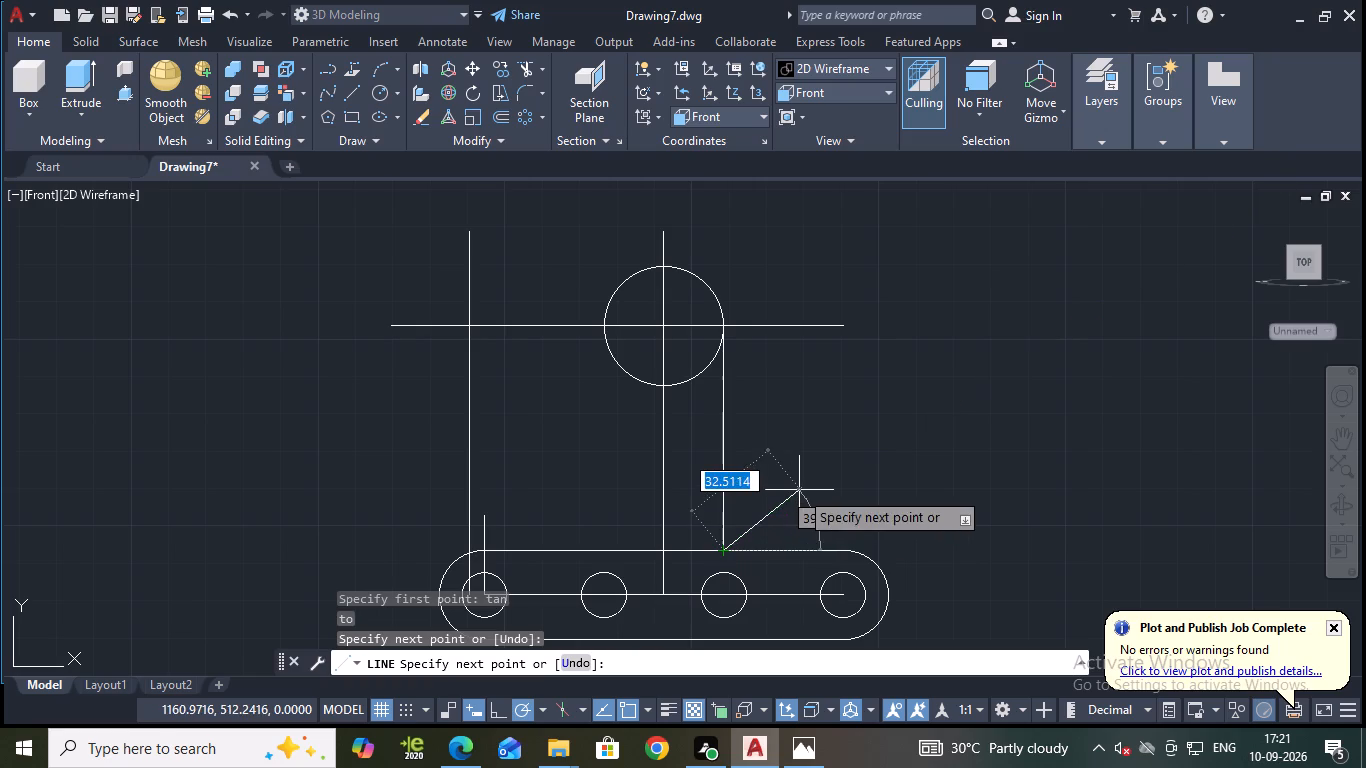
{"action": "key", "text": "Escape"}
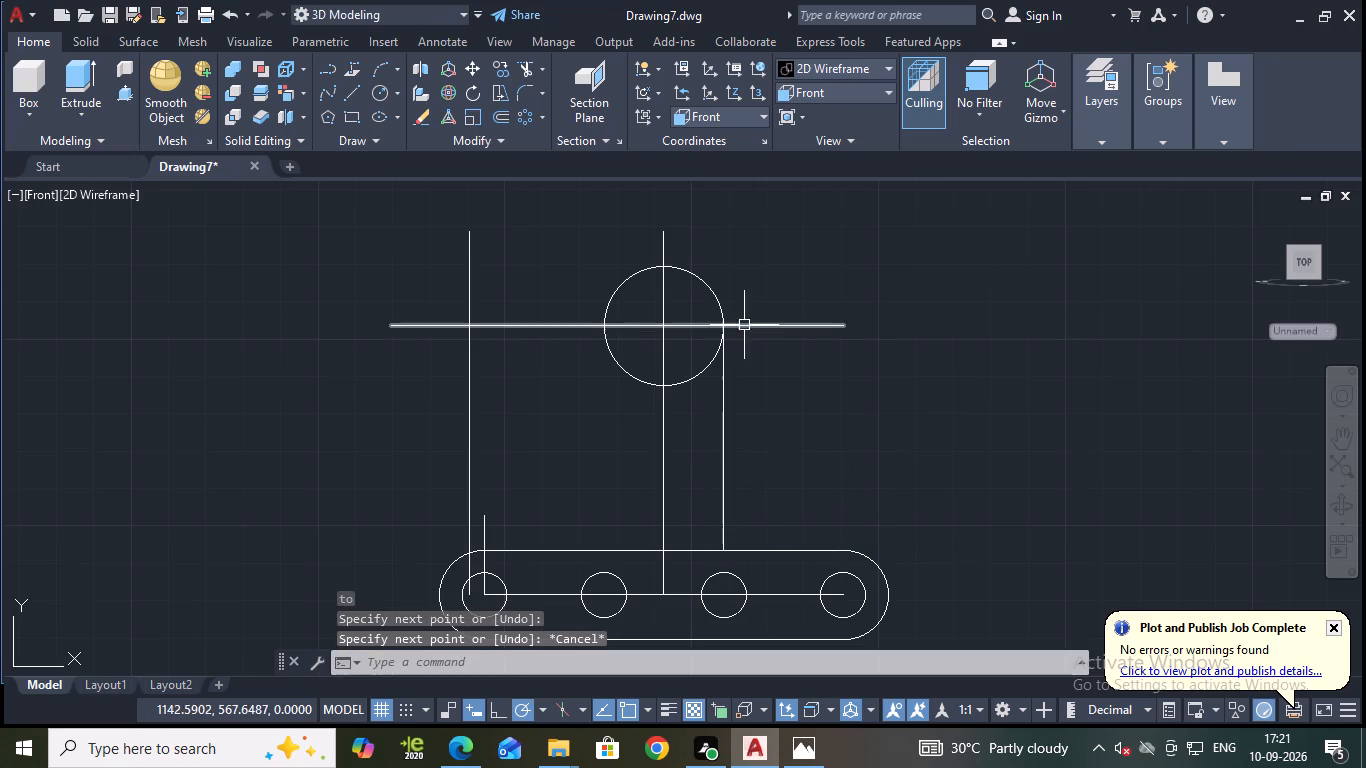
Offset the vertical tangent line by 7.5 inward, toward the circle's vertical centreline.
{"action": "key", "text": "o"}
{"action": "key", "text": "Return"}
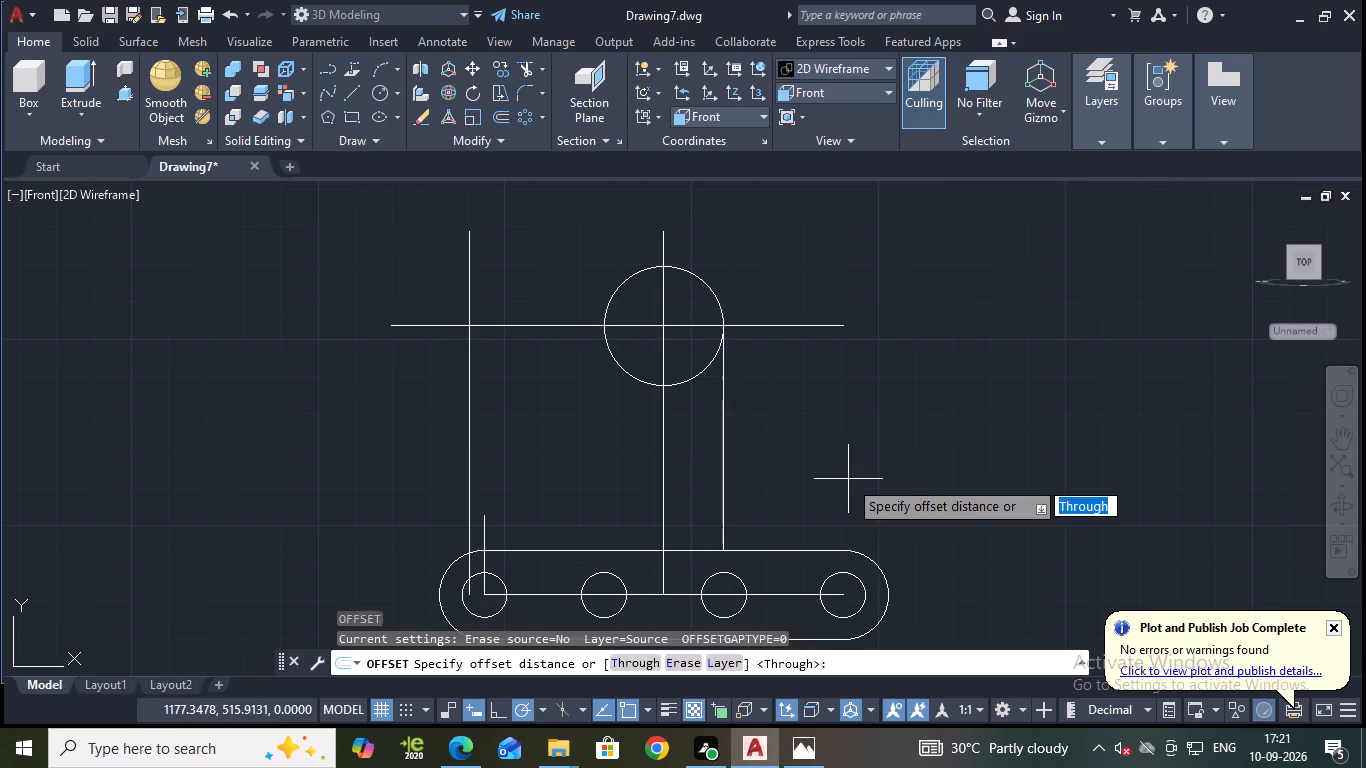
{"action": "key", "text": "Return"}
{"action": "left_click", "coordinate": [721, 460]}
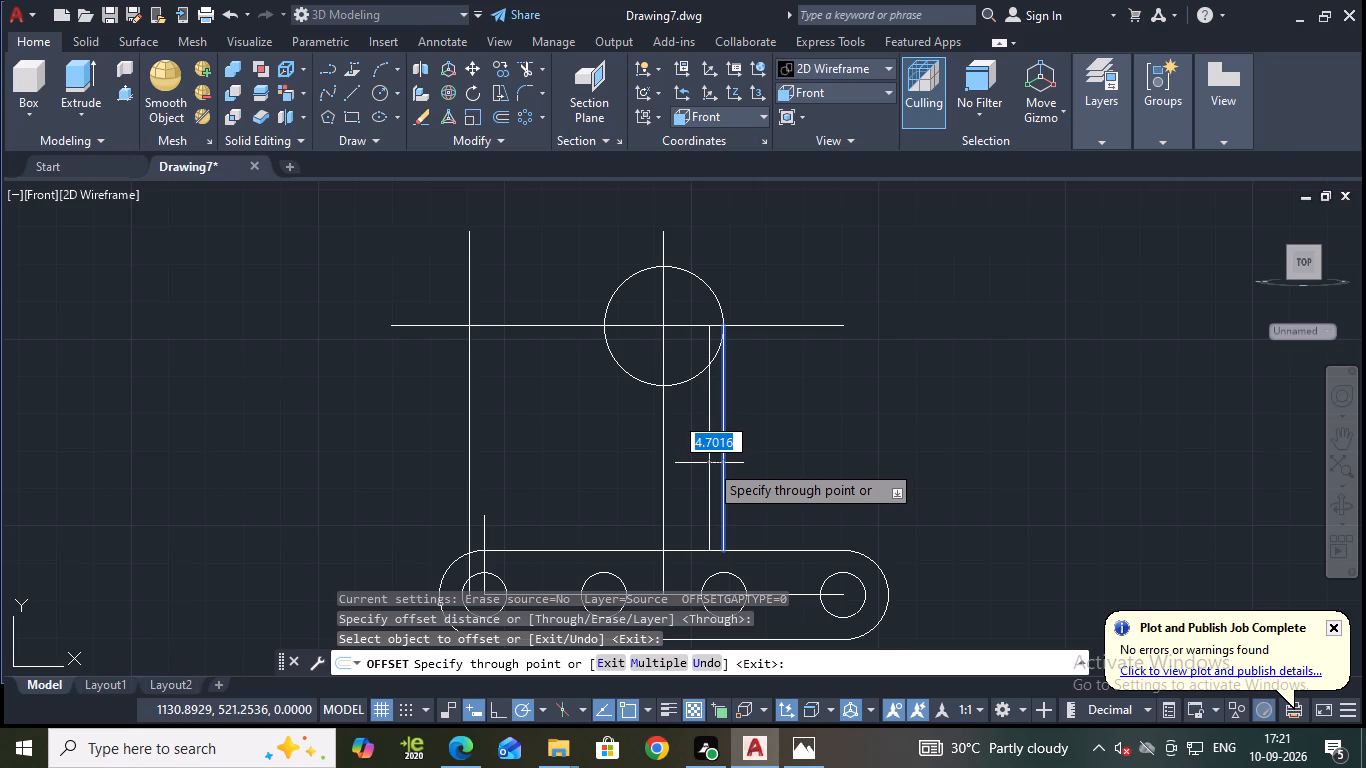
{"action": "type", "text": "7.5"}
{"action": "key", "text": "Return"}
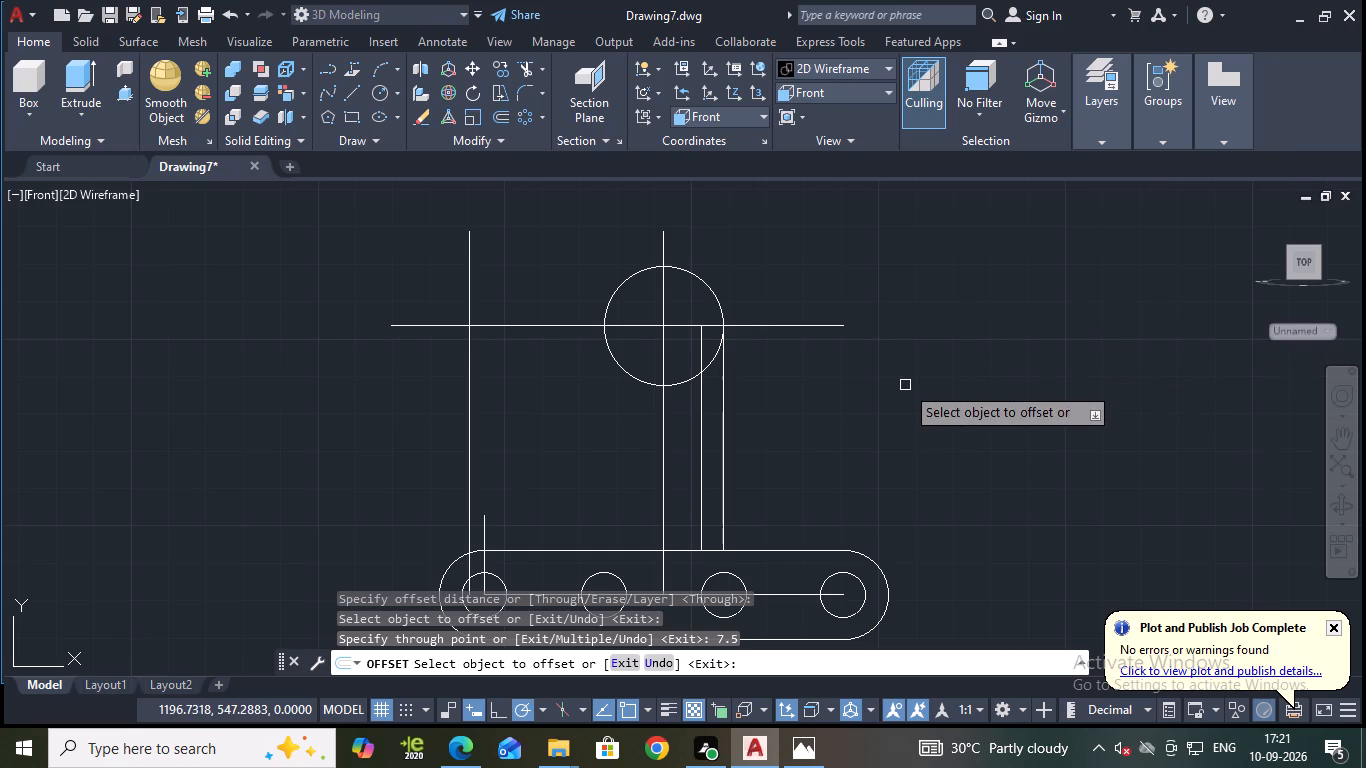
{"action": "key", "text": "Escape"}
{"action": "middle_click_drag", "start_coordinate": [896, 386], "coordinate": [1013, 385]}
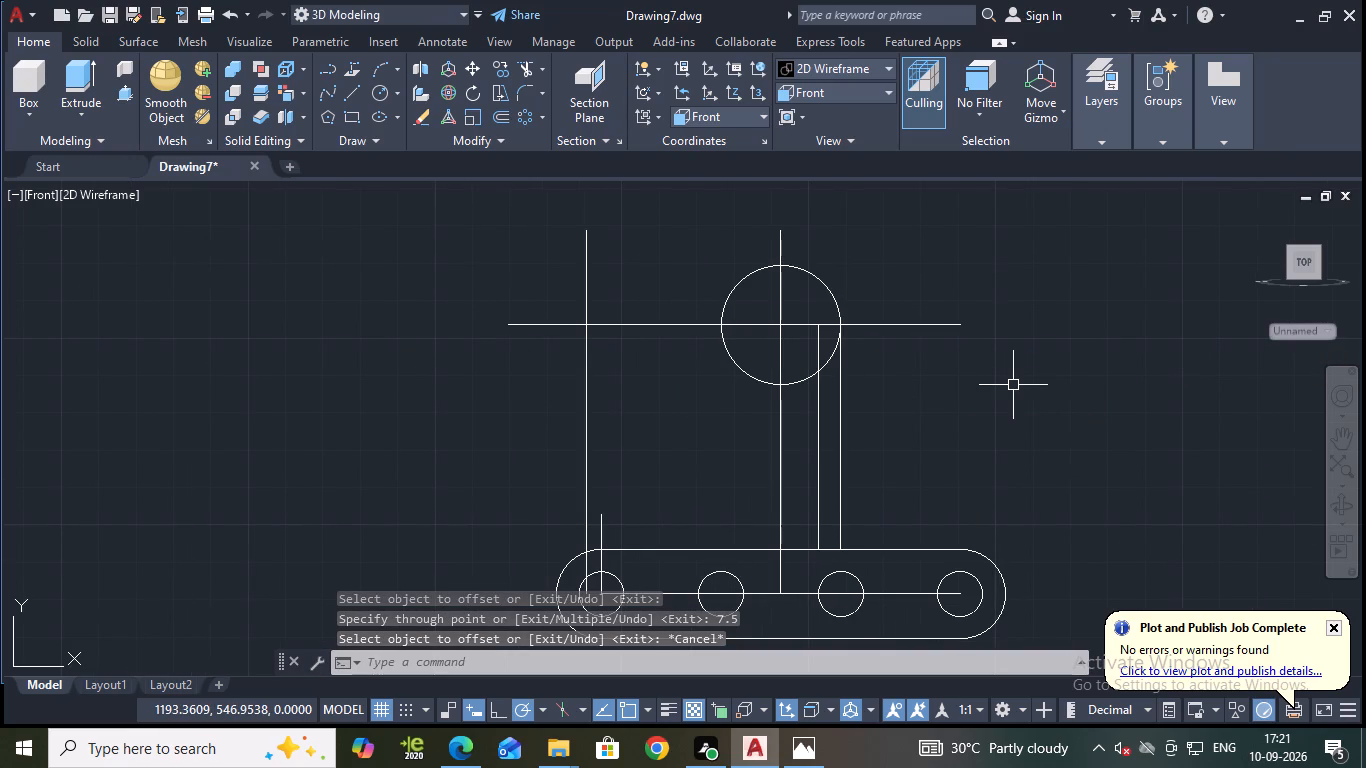
{"action": "key", "text": "Escape"}
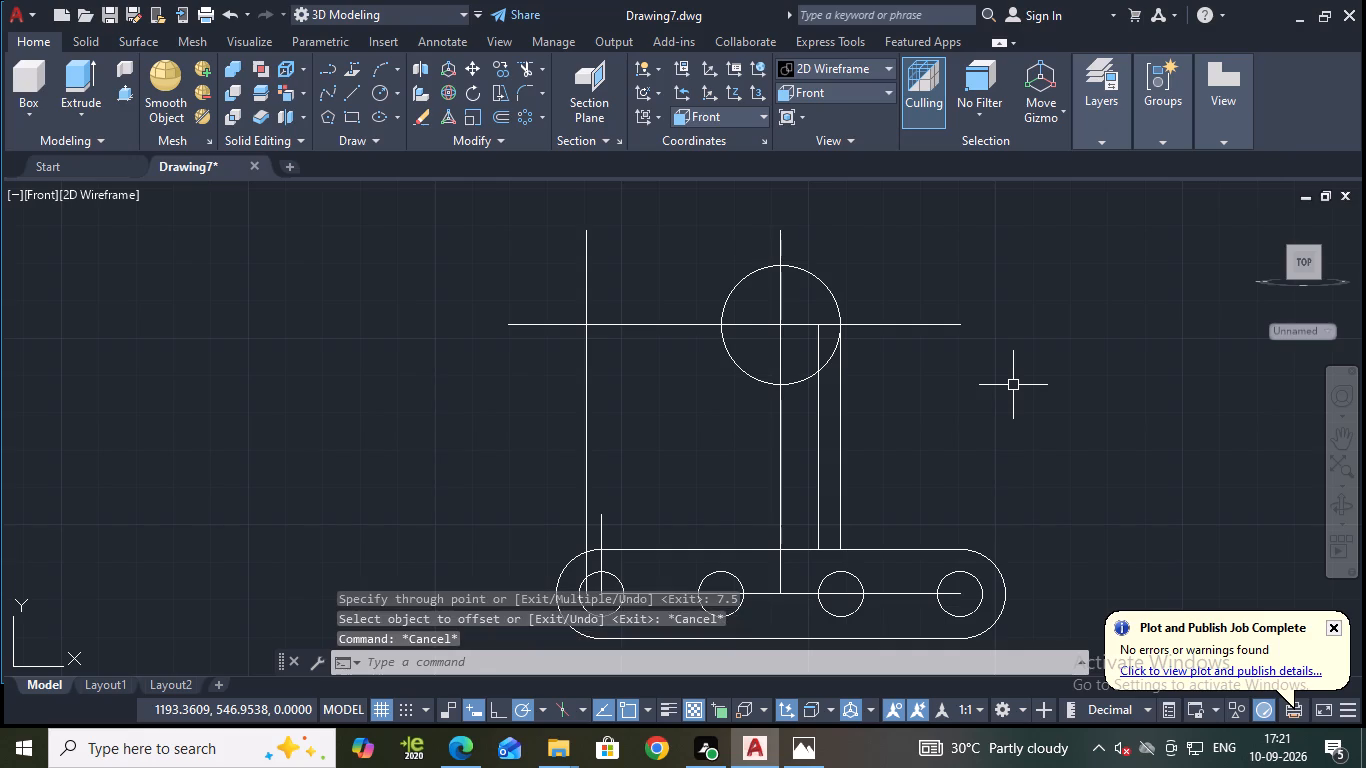
Offset the upper horizontal construction line downward by 37.5.
{"action": "key", "text": "o"}
{"action": "key", "text": "Return"}
{"action": "key", "text": "Return"}
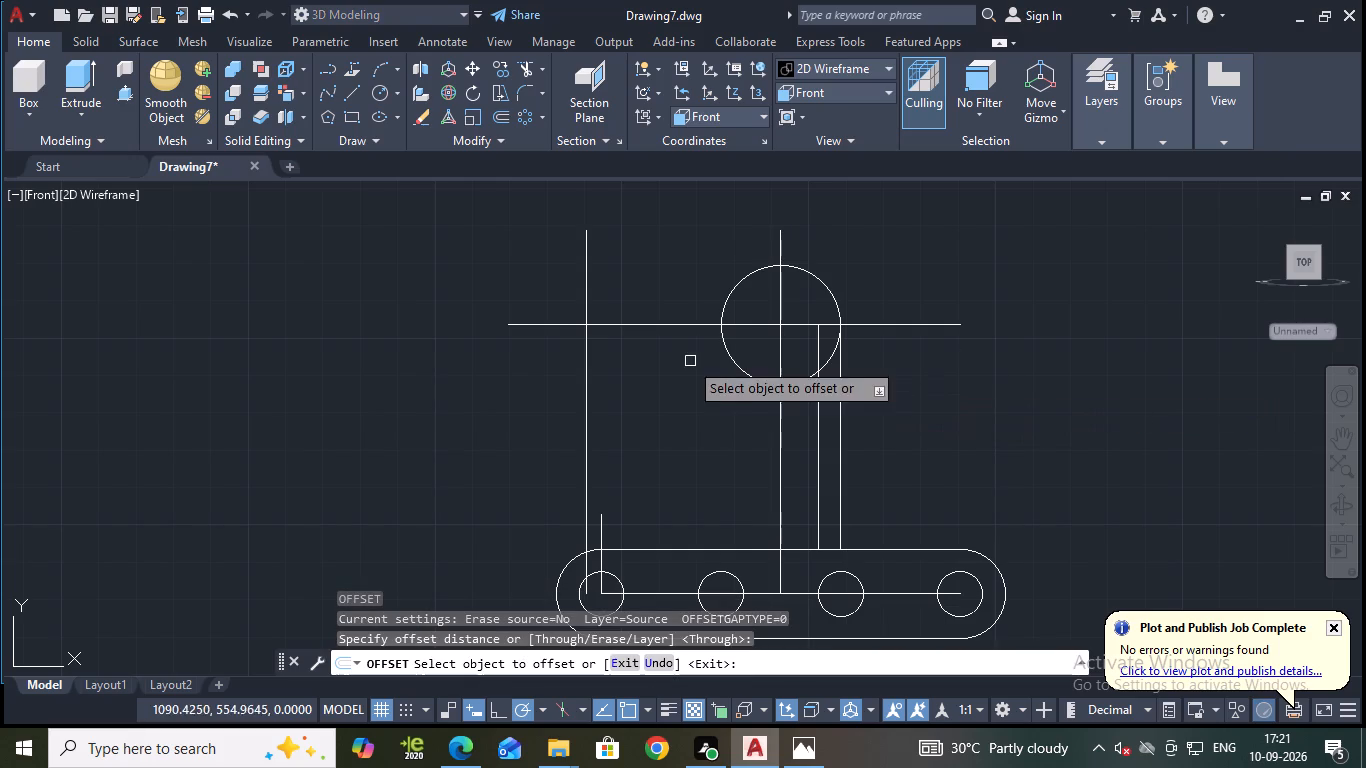
{"action": "left_click", "coordinate": [627, 322]}
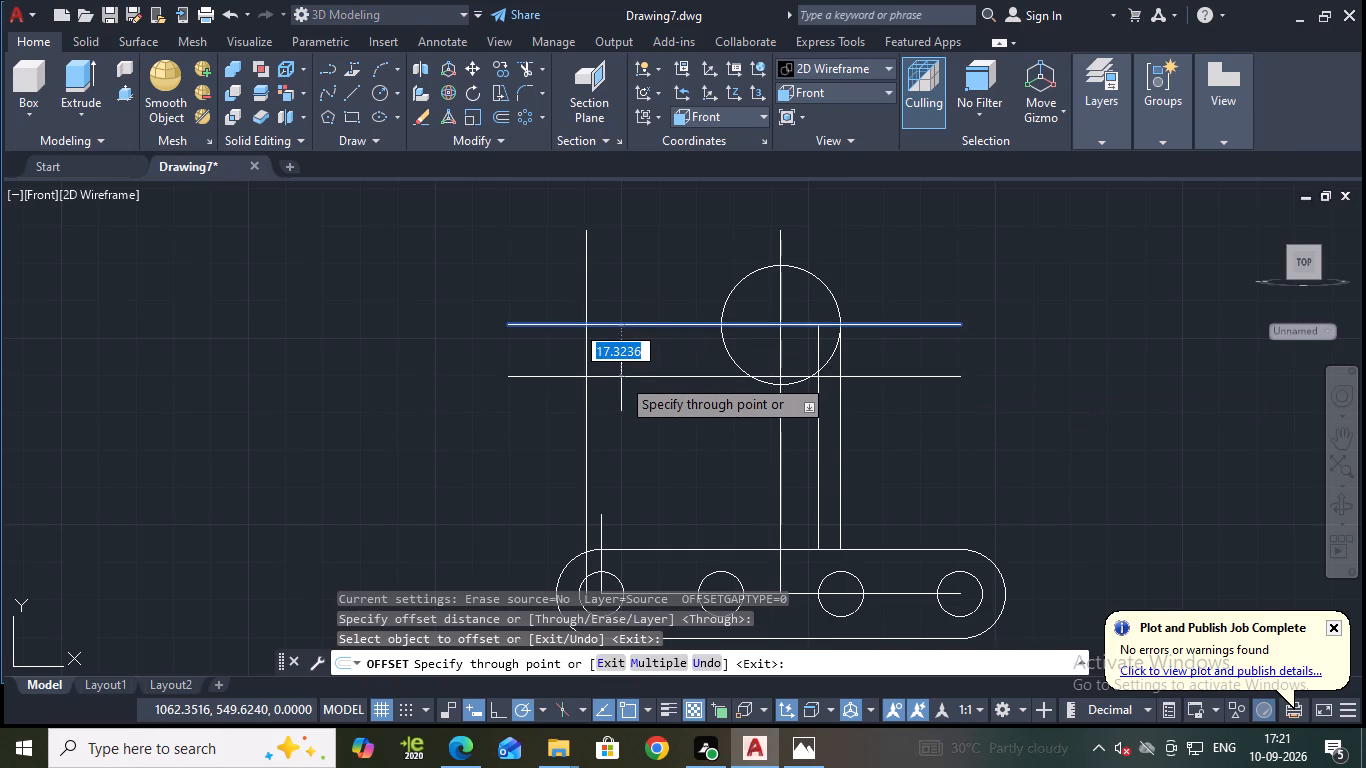
{"action": "type", "text": "37.5"}
{"action": "key", "text": "Return"}
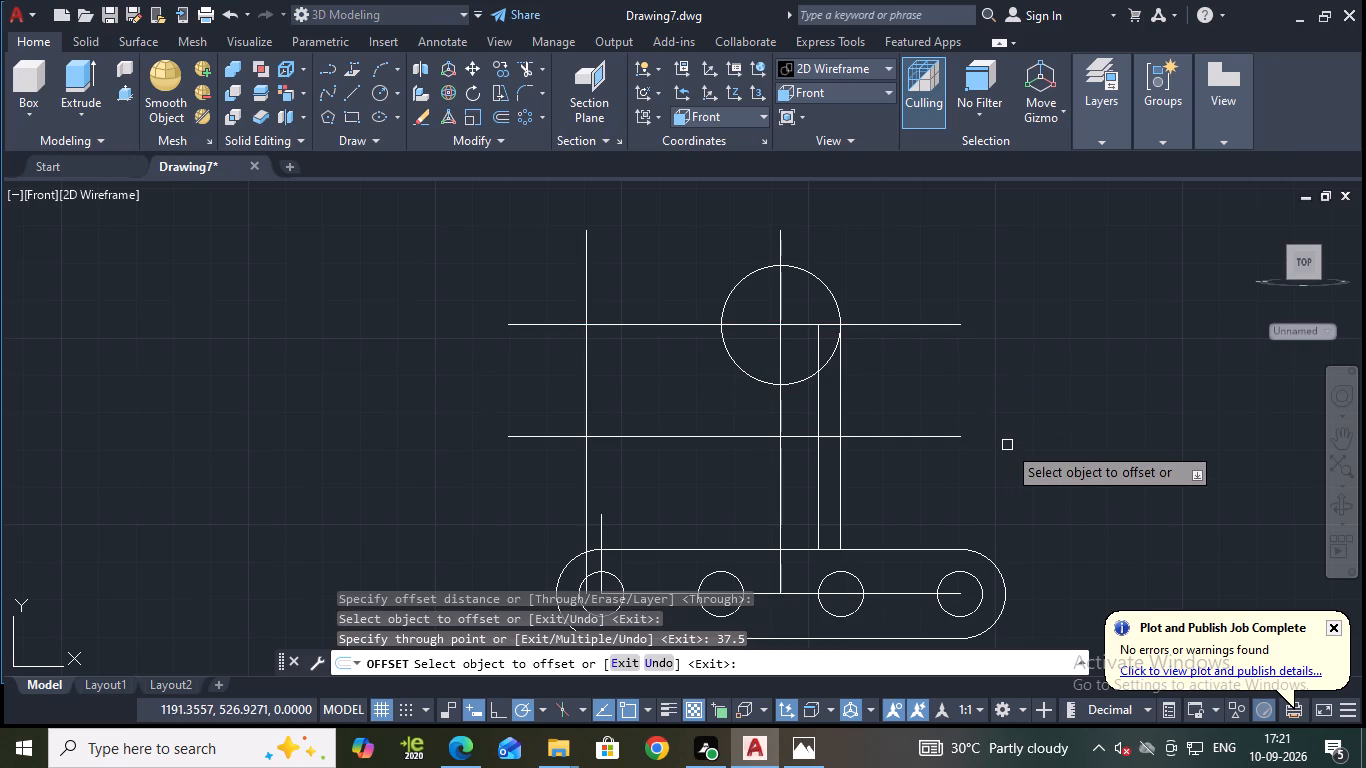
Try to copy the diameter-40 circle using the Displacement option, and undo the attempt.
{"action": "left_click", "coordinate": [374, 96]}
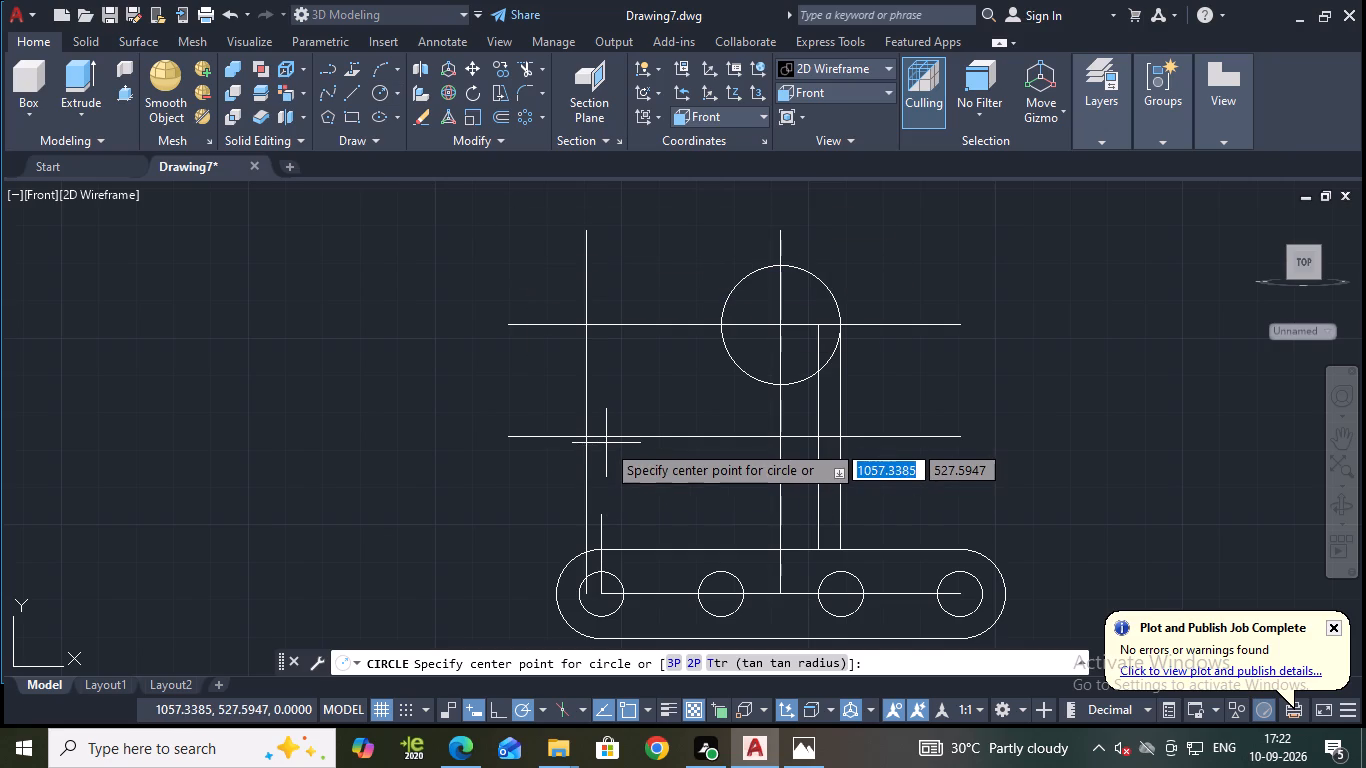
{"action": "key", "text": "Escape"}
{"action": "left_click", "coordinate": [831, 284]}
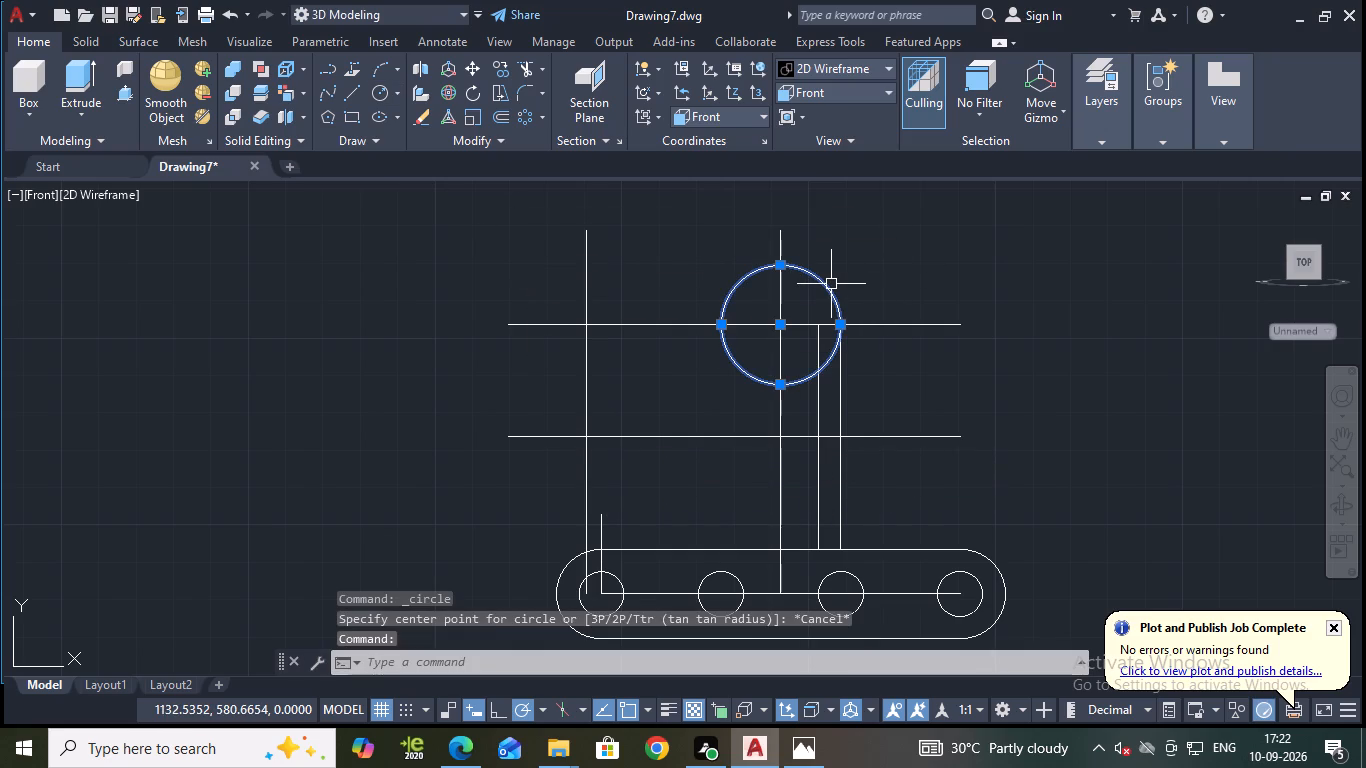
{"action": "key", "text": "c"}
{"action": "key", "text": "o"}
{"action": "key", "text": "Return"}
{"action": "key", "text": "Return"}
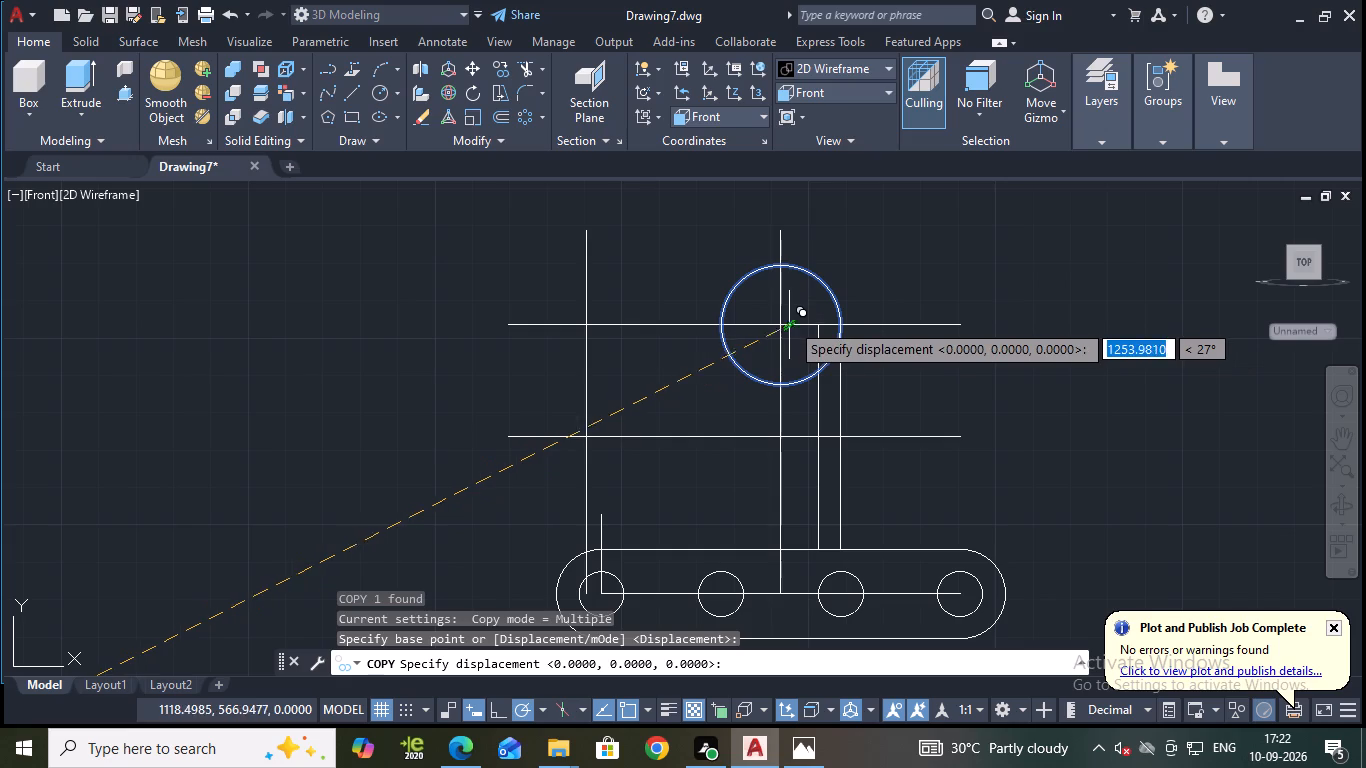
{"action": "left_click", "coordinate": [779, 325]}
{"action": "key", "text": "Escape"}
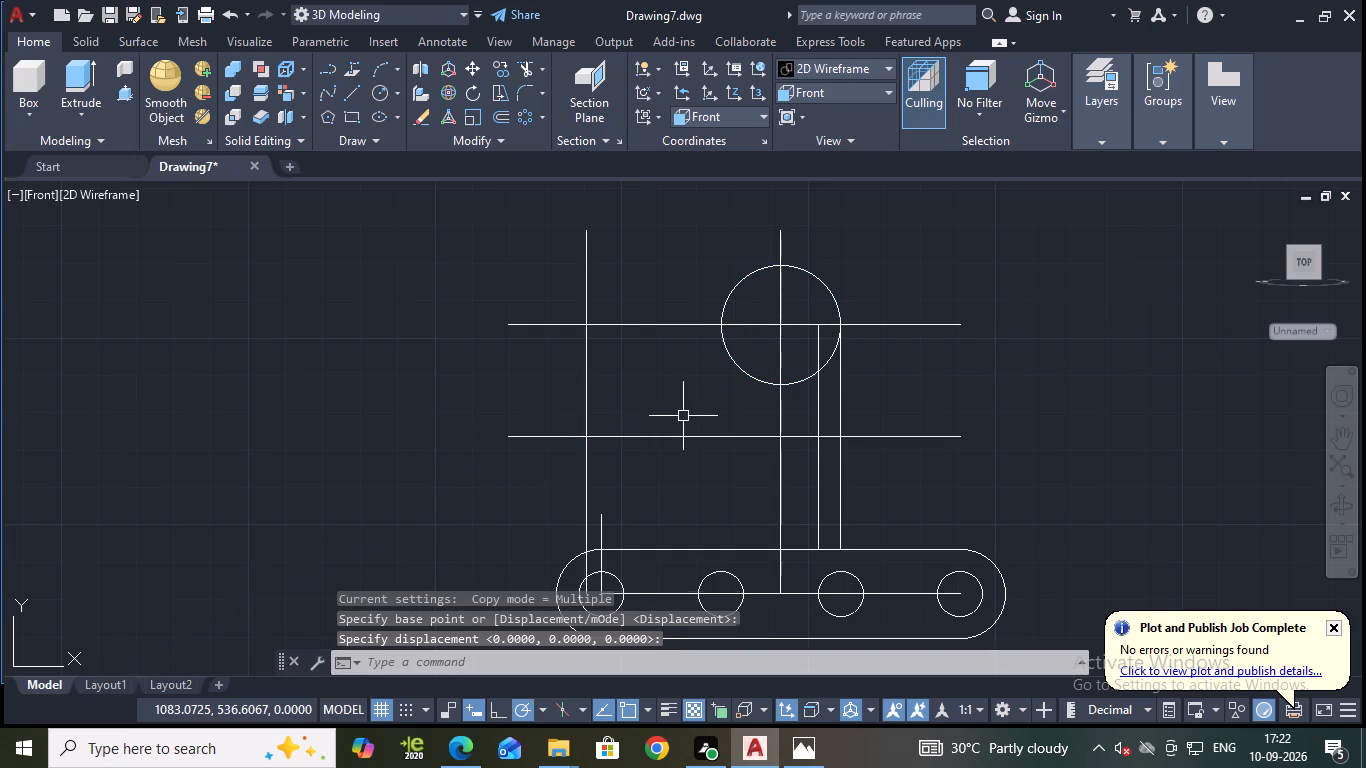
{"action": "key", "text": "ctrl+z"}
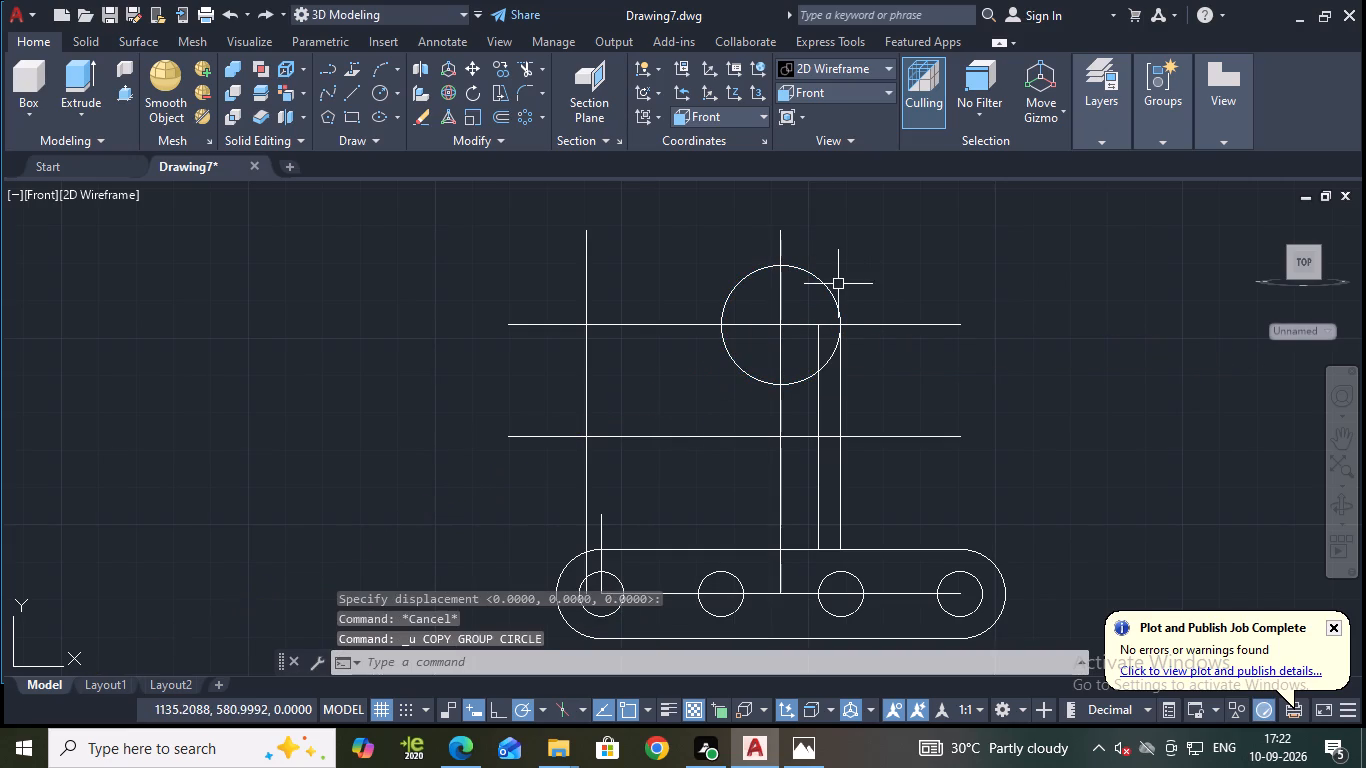
Copy the diameter-40 circle from its centre to where the left vertical line crosses the lower offset horizontal line.
{"action": "left_click", "coordinate": [838, 296]}
{"action": "type", "text": "co"}
{"action": "key", "text": "Return"}
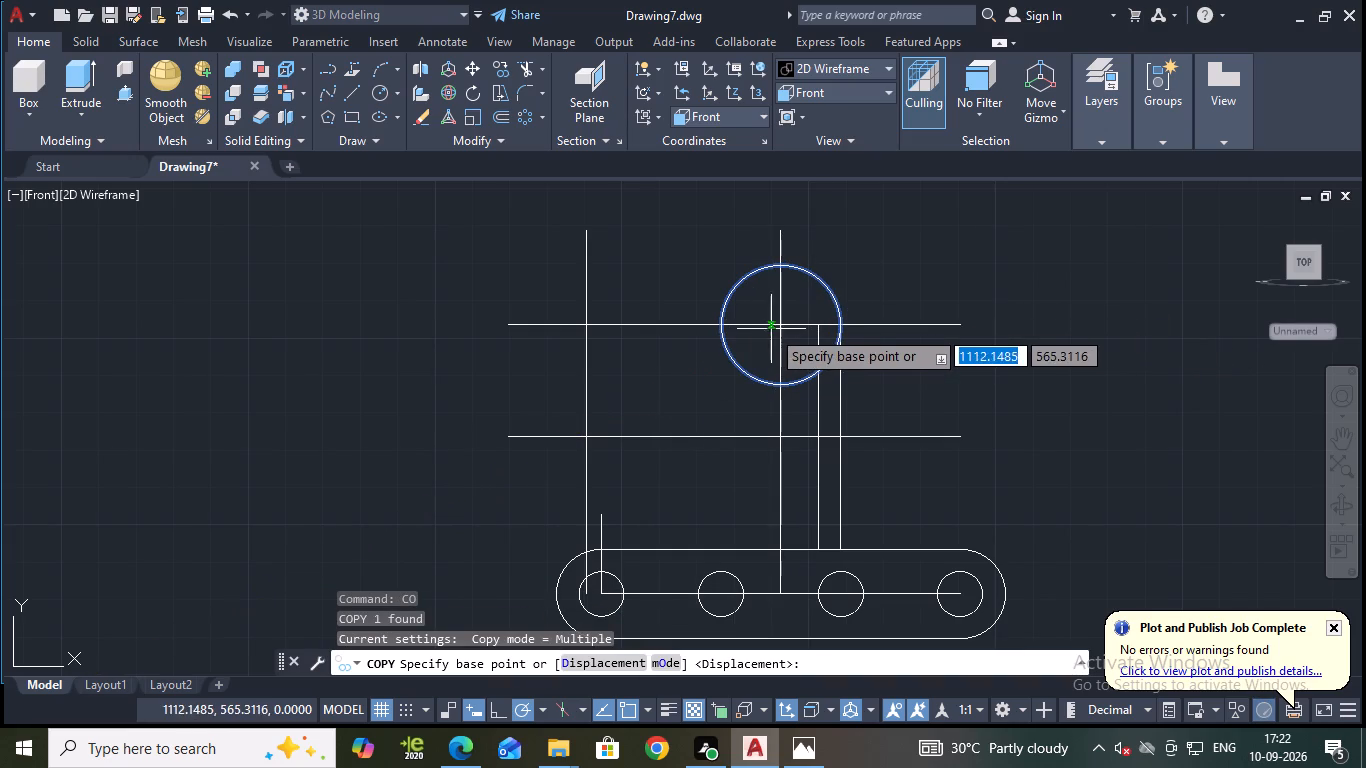
{"action": "left_click", "coordinate": [779, 322]}
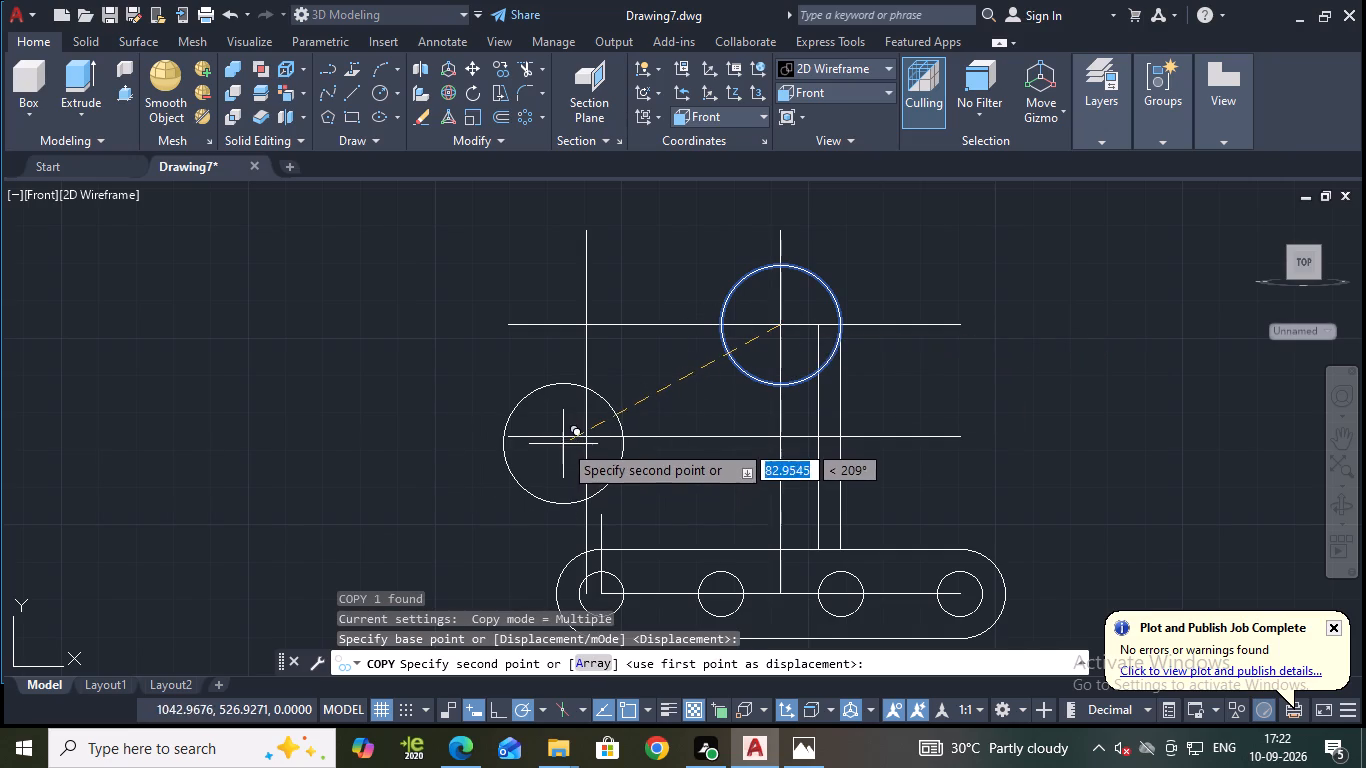
{"action": "left_click", "coordinate": [585, 438]}
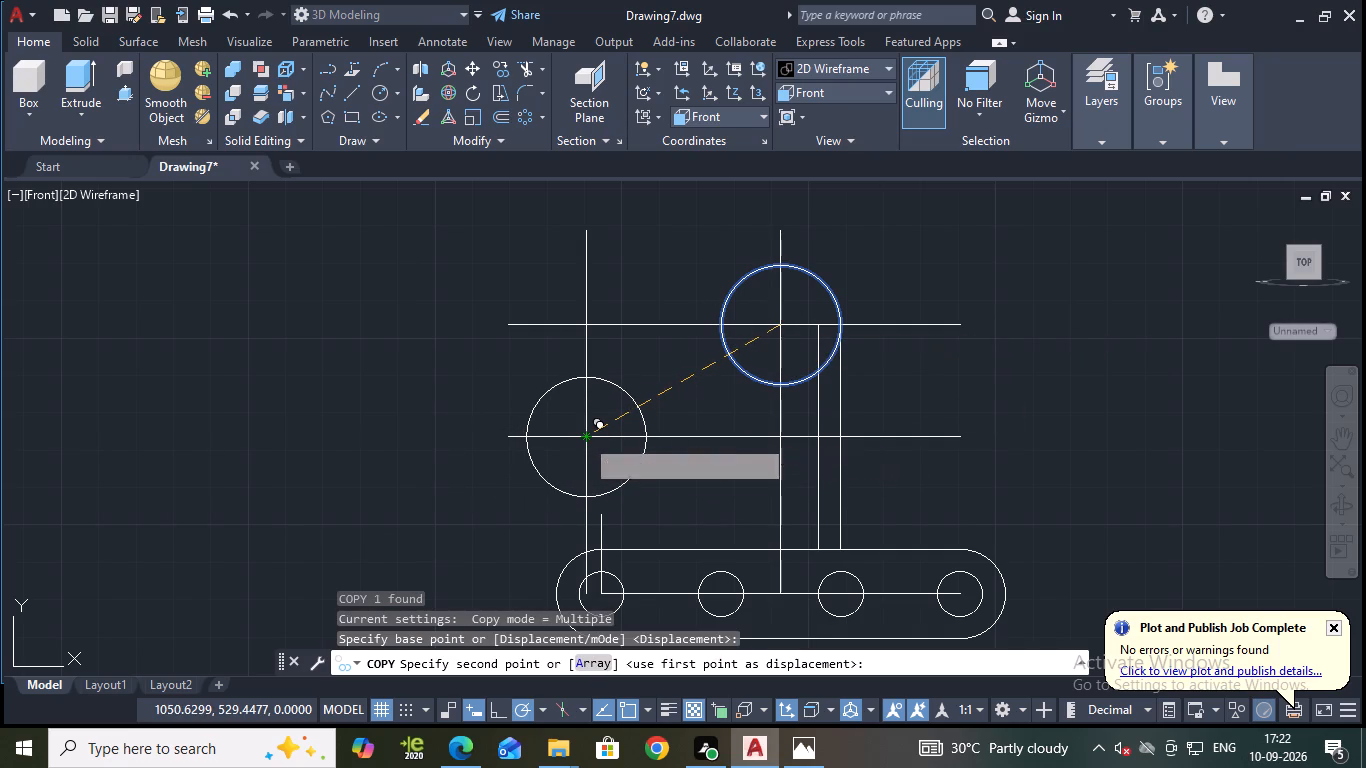
{"action": "key", "text": "Escape"}
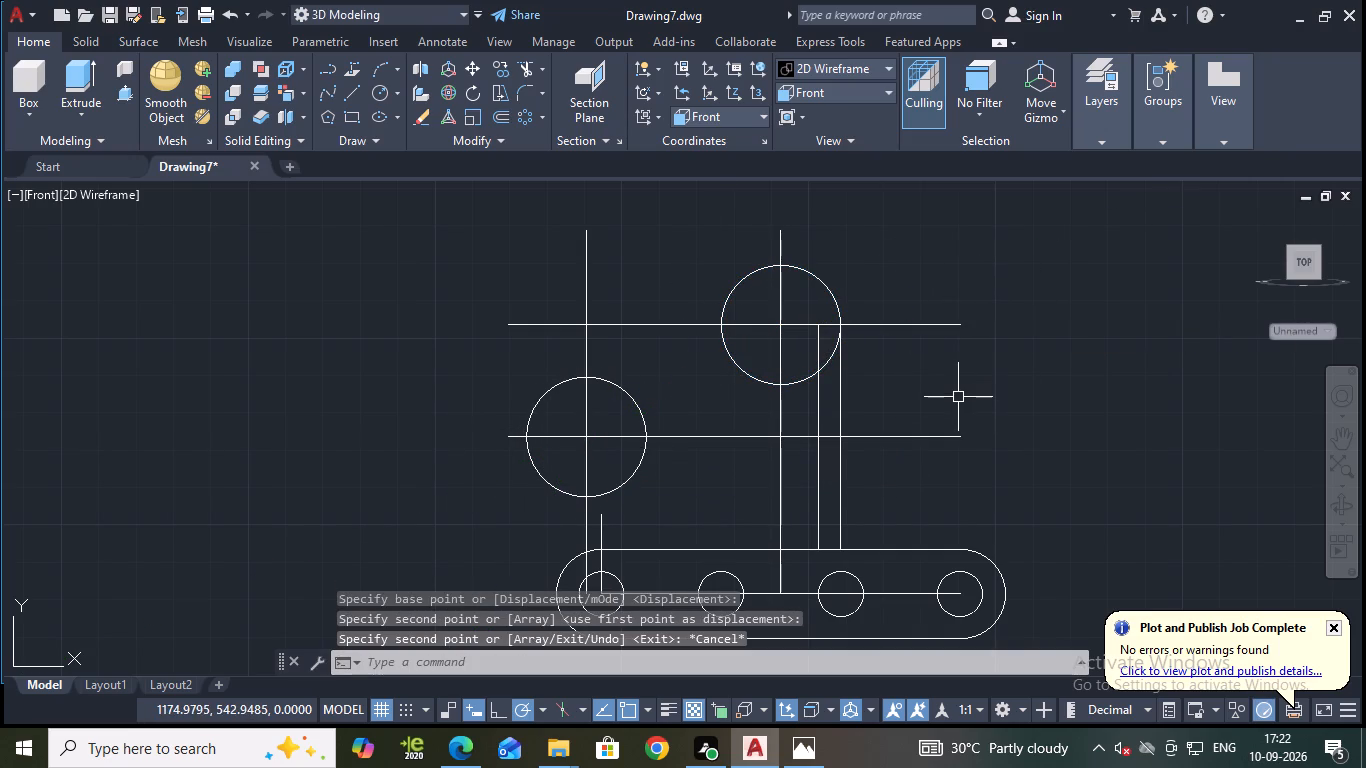
Draw a Tan, Tan, Radius circle of radius 95 touching the outer upper sides of both diameter-40 circles.
{"action": "middle_click_drag", "start_coordinate": [941, 452], "coordinate": [1011, 413]}
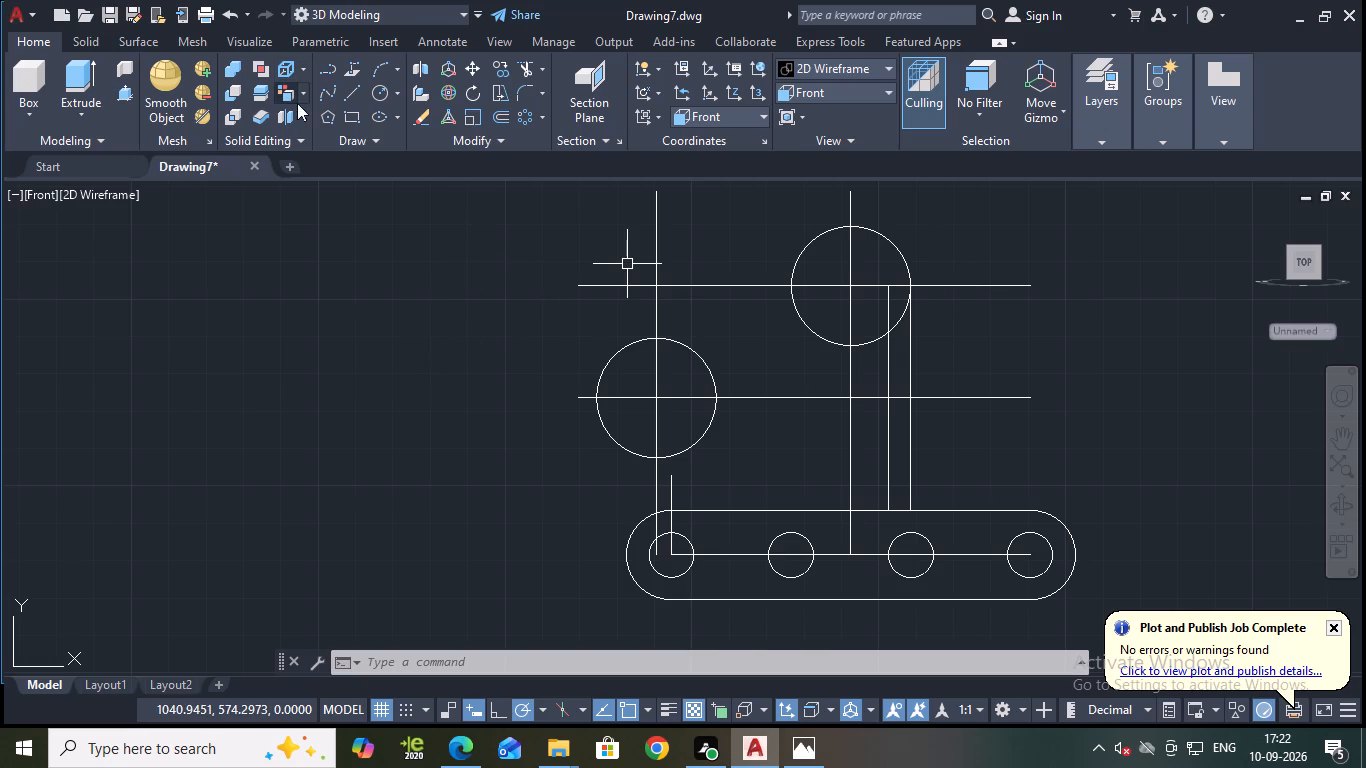
{"action": "left_click", "coordinate": [397, 95]}
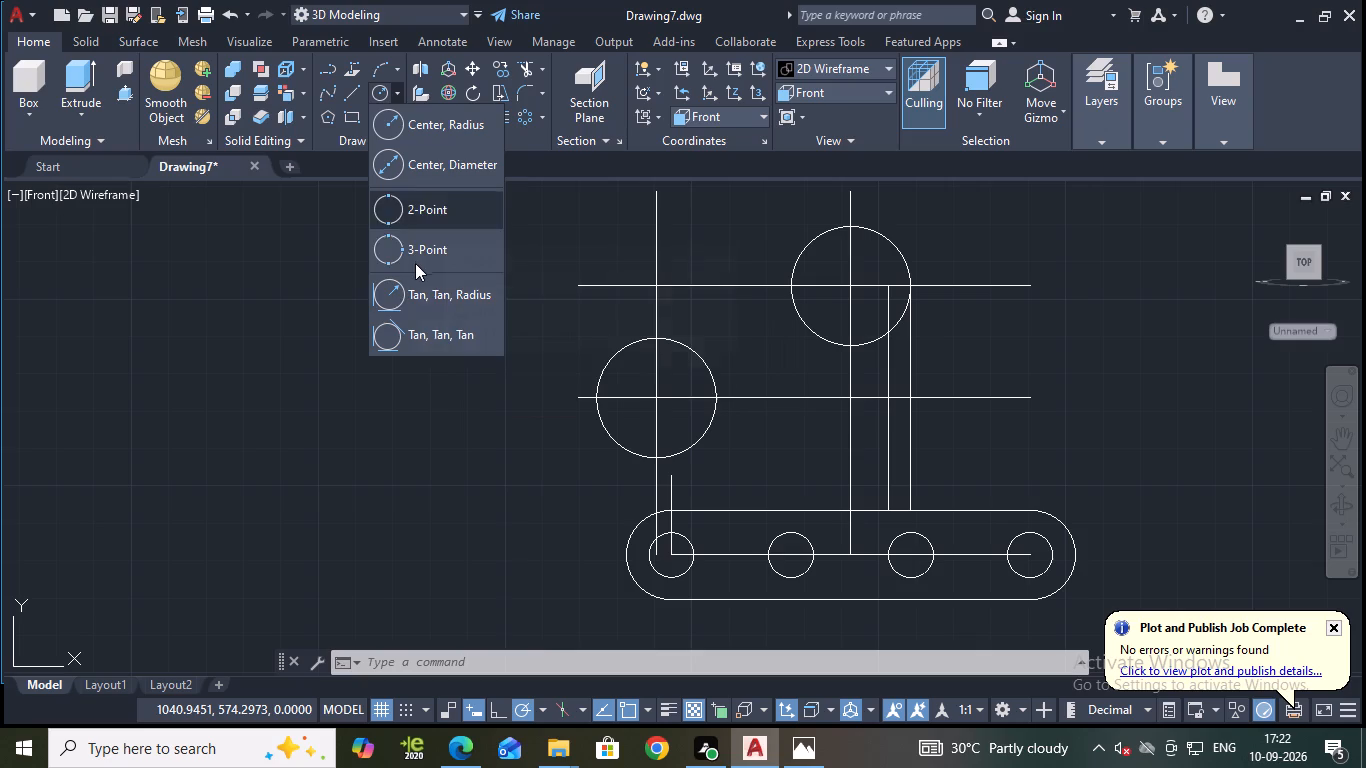
{"action": "left_click", "coordinate": [429, 289]}
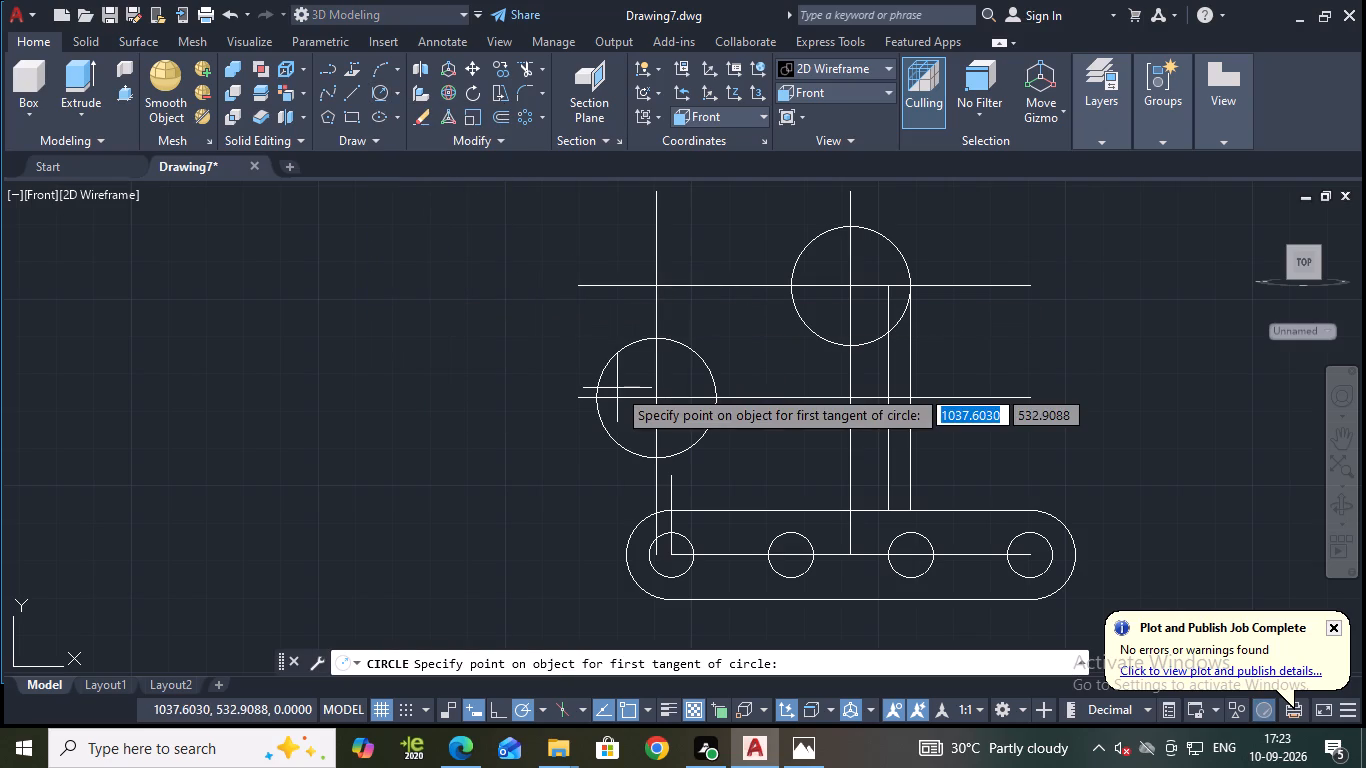
{"action": "left_click", "coordinate": [606, 359]}
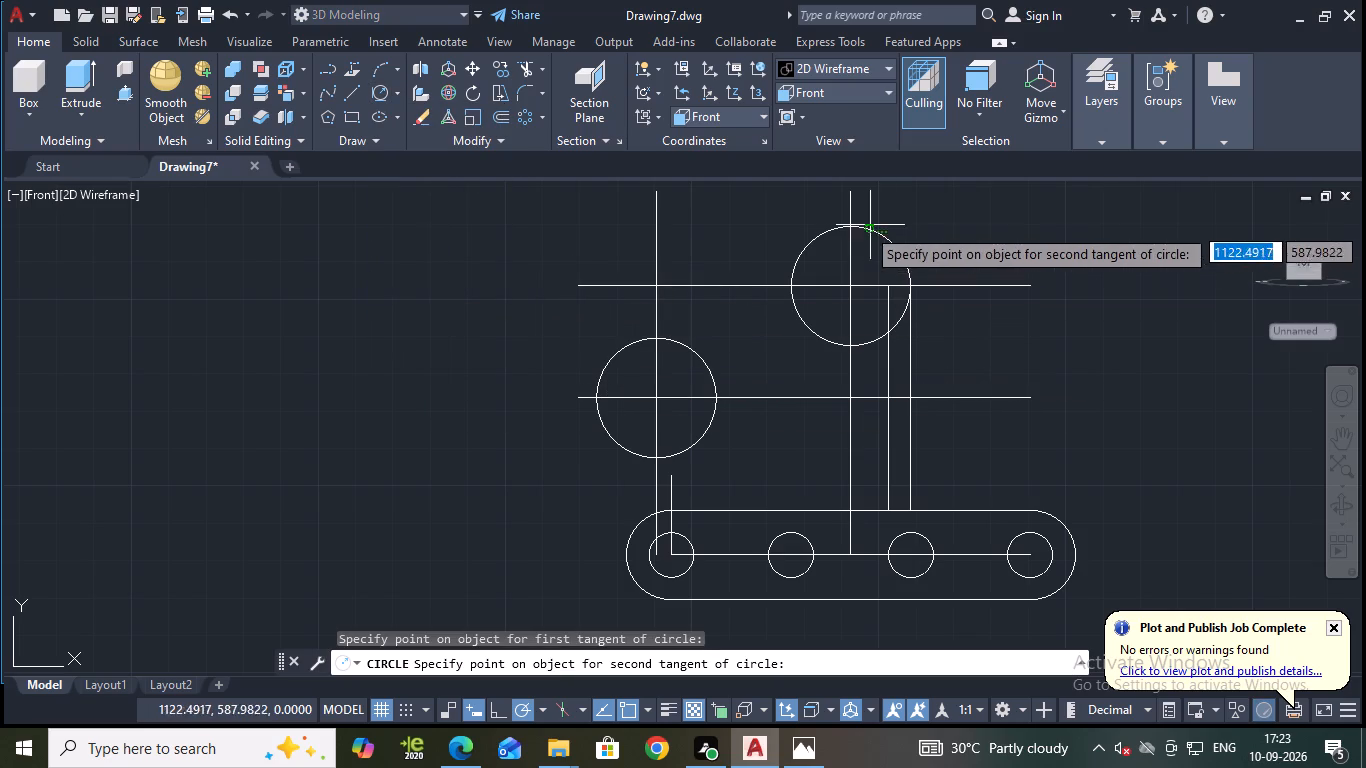
{"action": "left_click", "coordinate": [870, 234]}
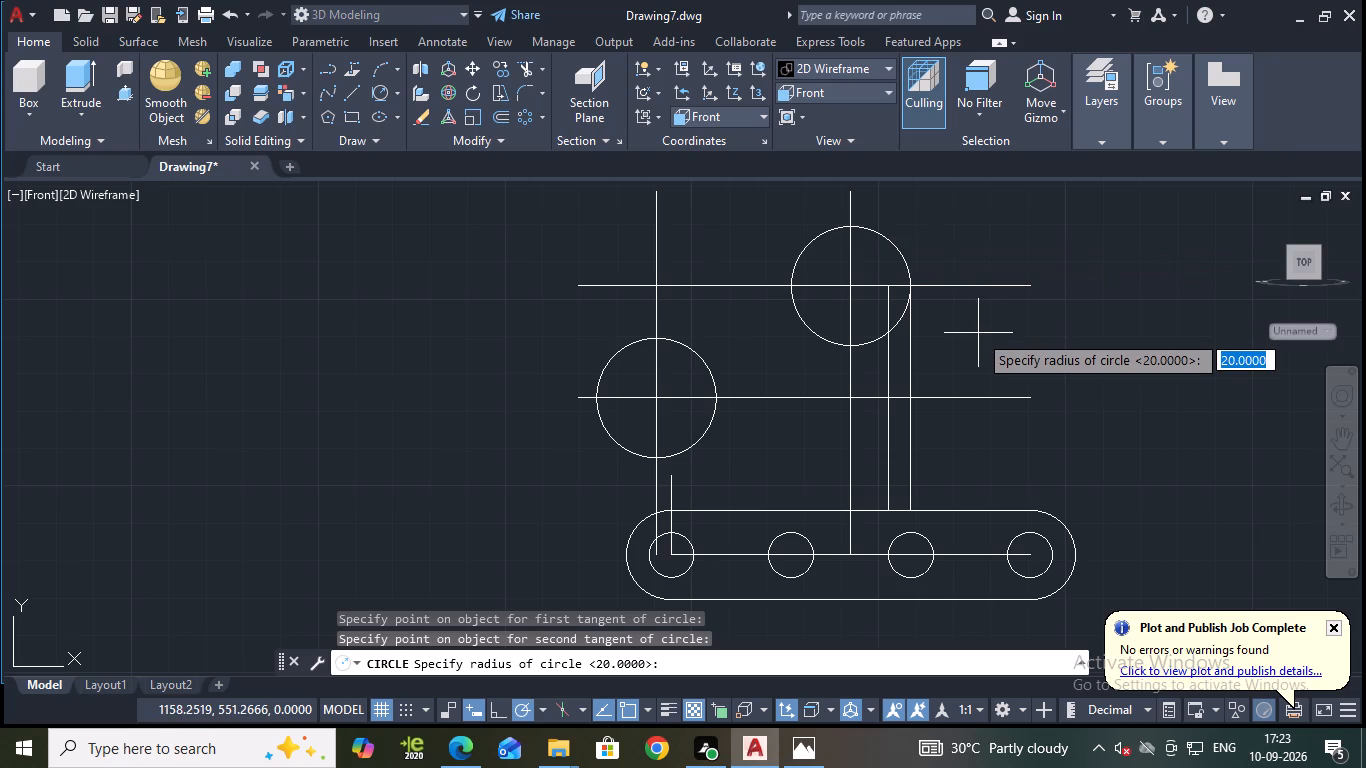
{"action": "type", "text": "95"}
{"action": "key", "text": "Return"}
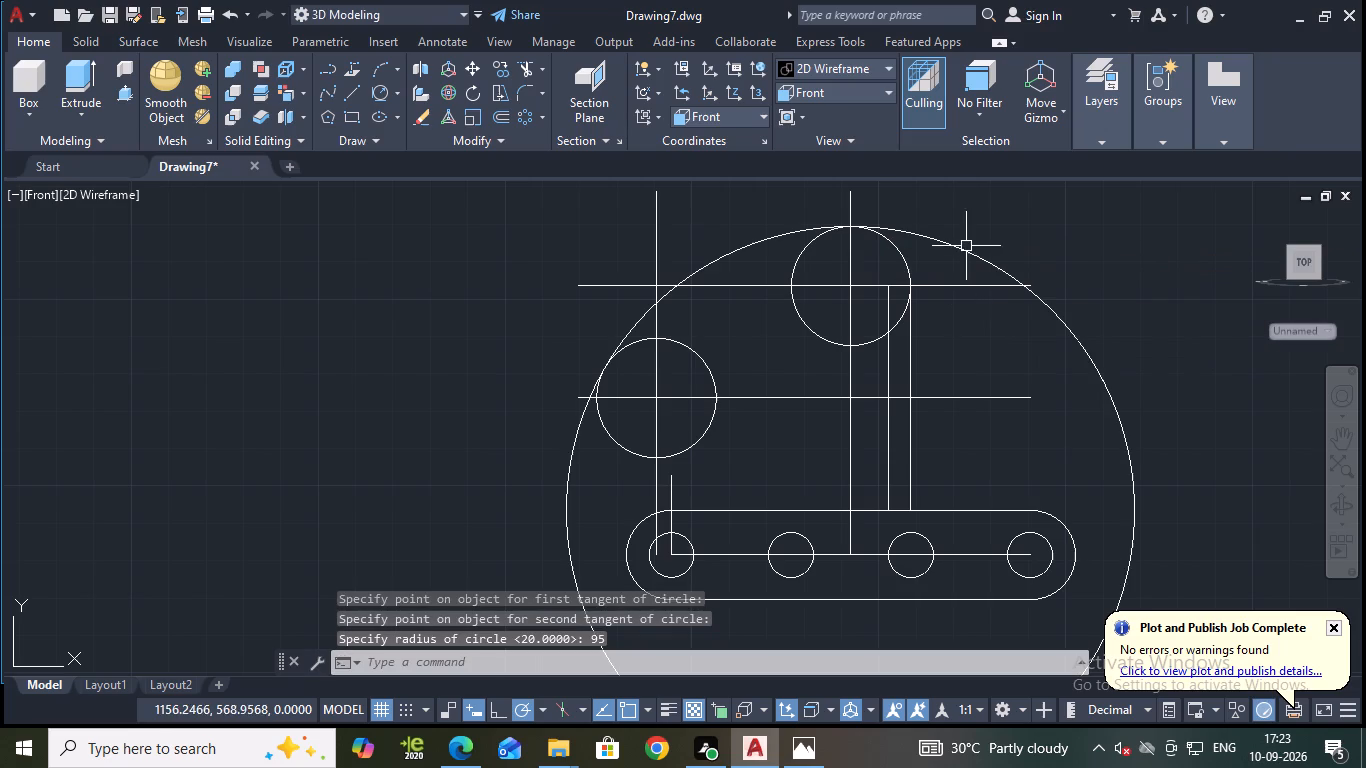
Trim the radius-95 circle to leave only the upper arc between its tangent points on the two diameter-40 circles.
{"action": "type", "text": "tr"}
{"action": "key", "text": "Return"}
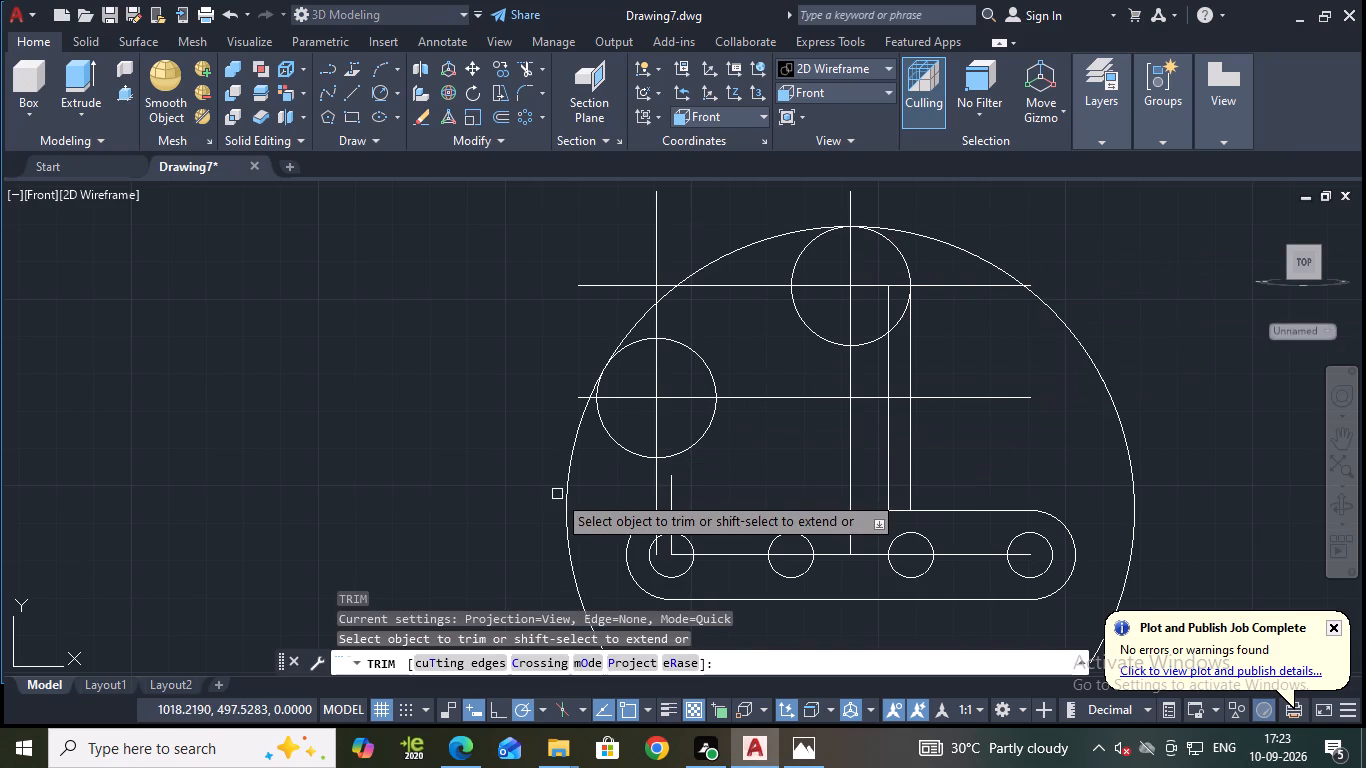
{"action": "left_click", "coordinate": [564, 495]}
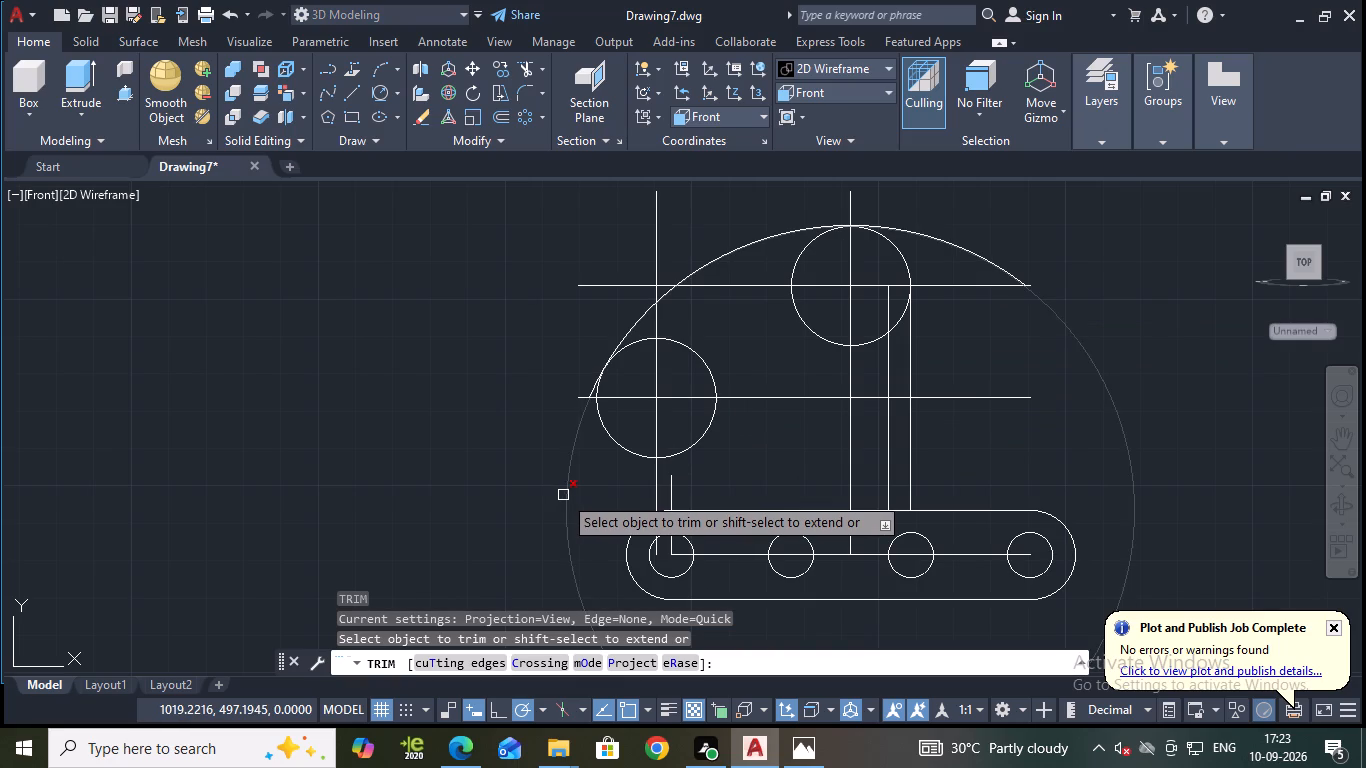
{"action": "left_click", "coordinate": [938, 237]}
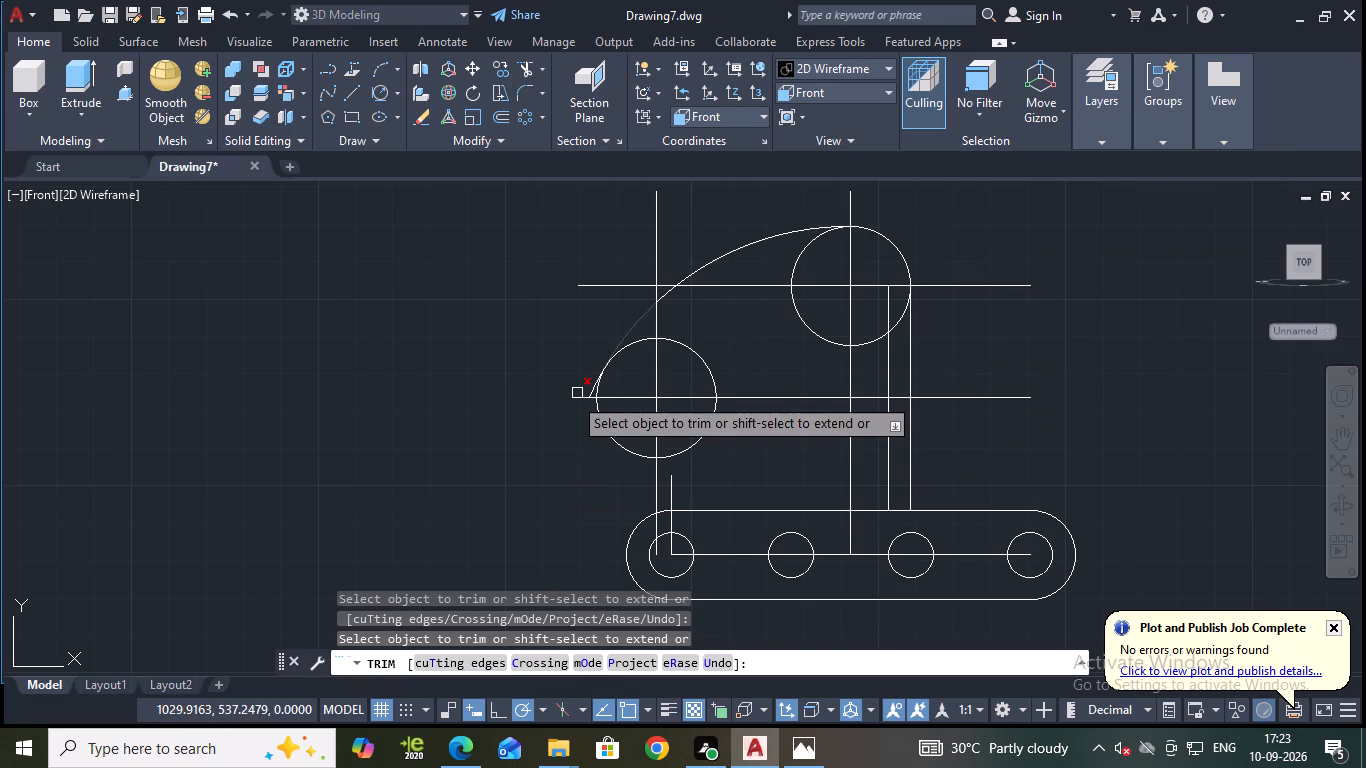
{"action": "scroll", "coordinate": [561, 406], "scroll_direction": "up", "scroll_amount": 3}
{"action": "left_click", "coordinate": [674, 352]}
{"action": "scroll", "coordinate": [632, 374], "scroll_direction": "down", "scroll_amount": 3}
{"action": "middle_click", "coordinate": [1008, 367]}
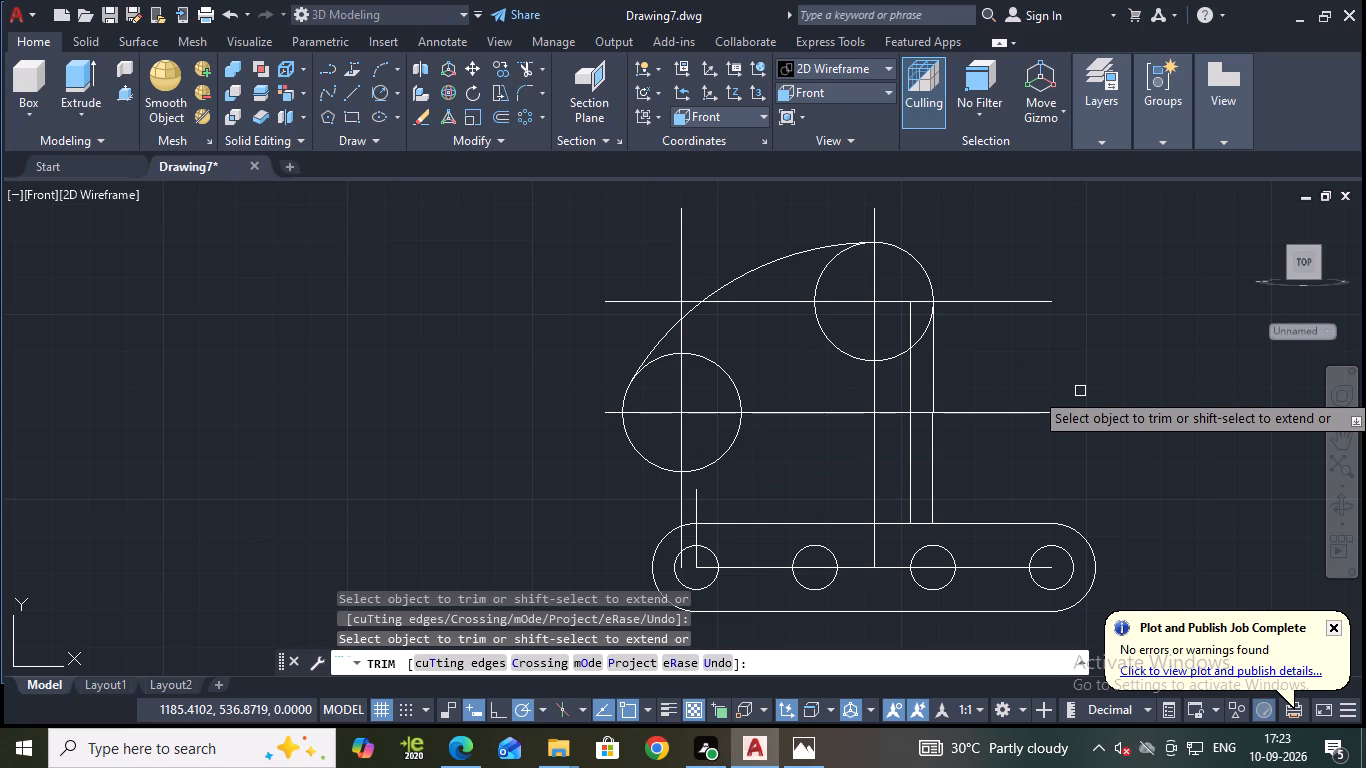
{"action": "key", "text": "Escape"}
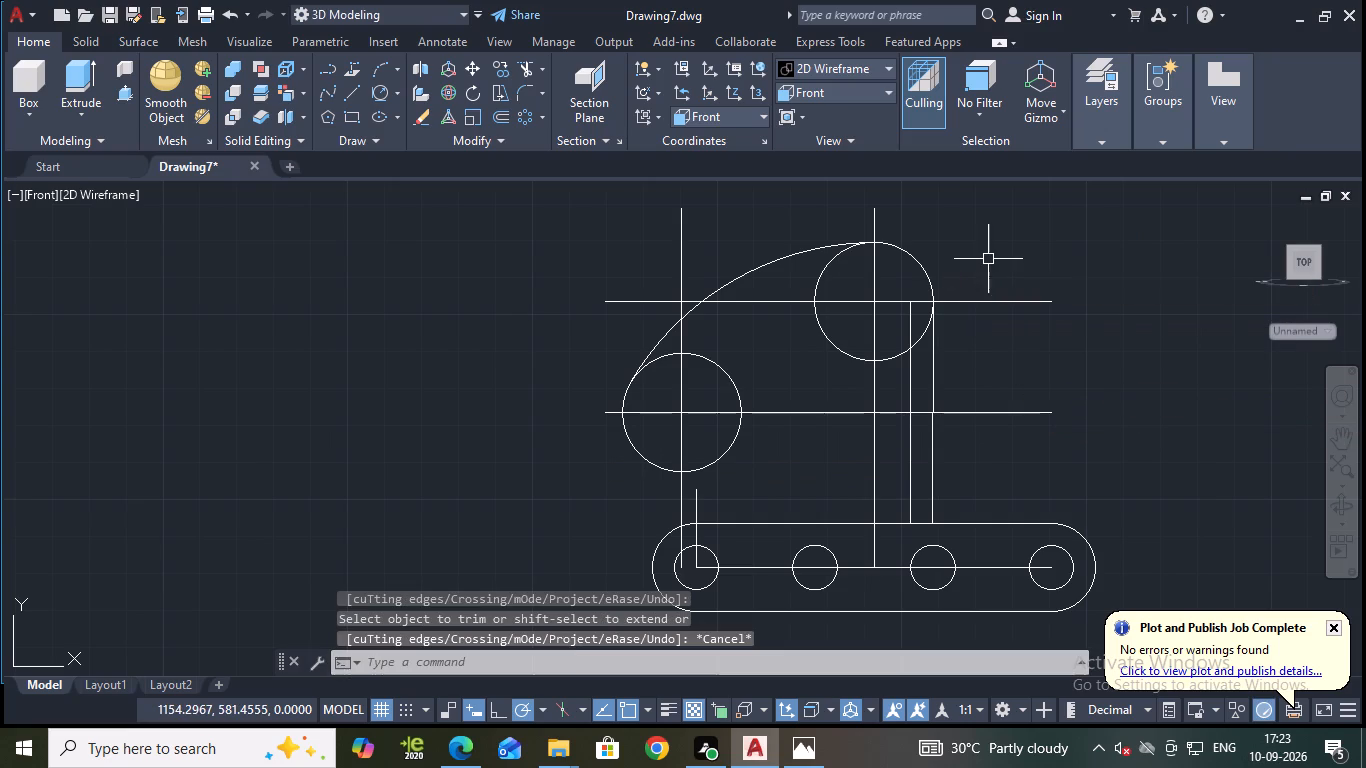
Draw a diameter-25 circle concentric with the lower-left diameter-40 circle.
{"action": "key", "text": "v"}
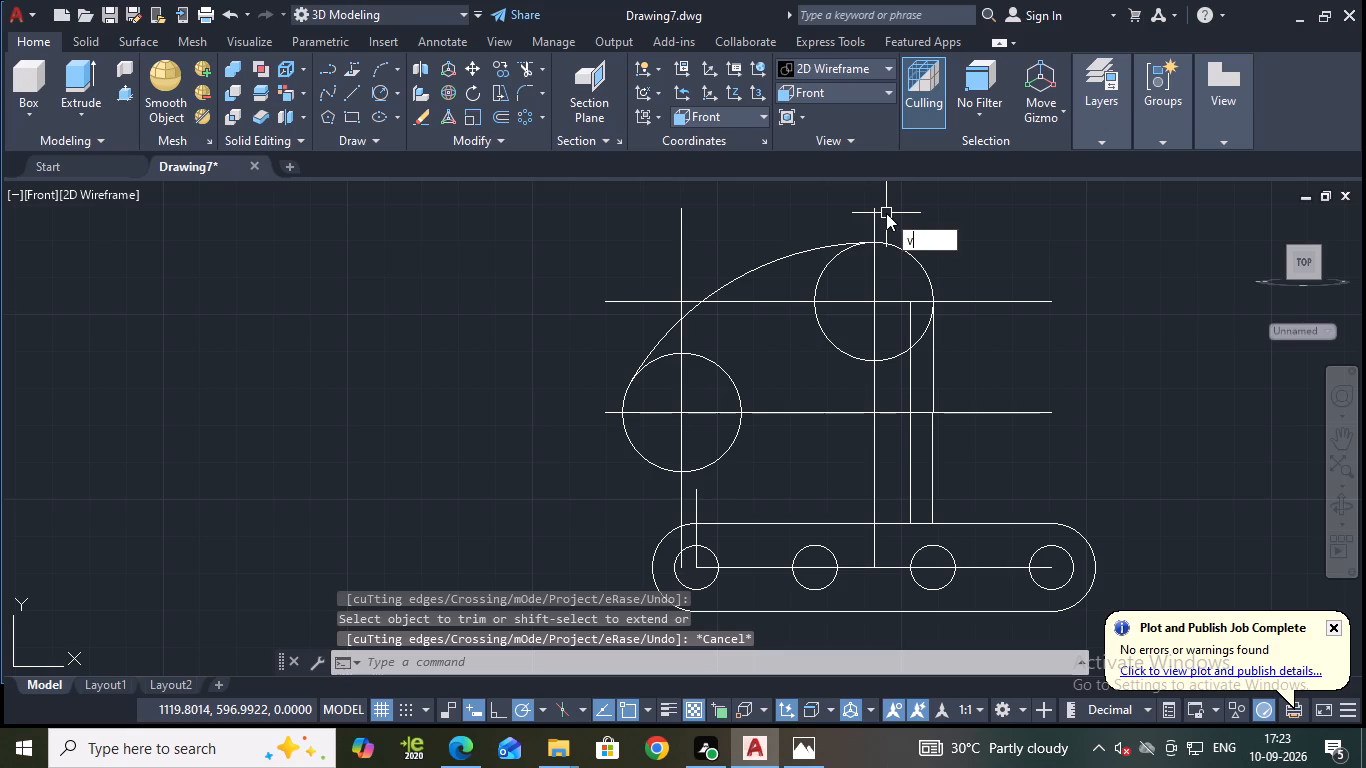
{"action": "key", "text": "BackSpace"}
{"action": "key", "text": "c"}
{"action": "key", "text": "Return"}
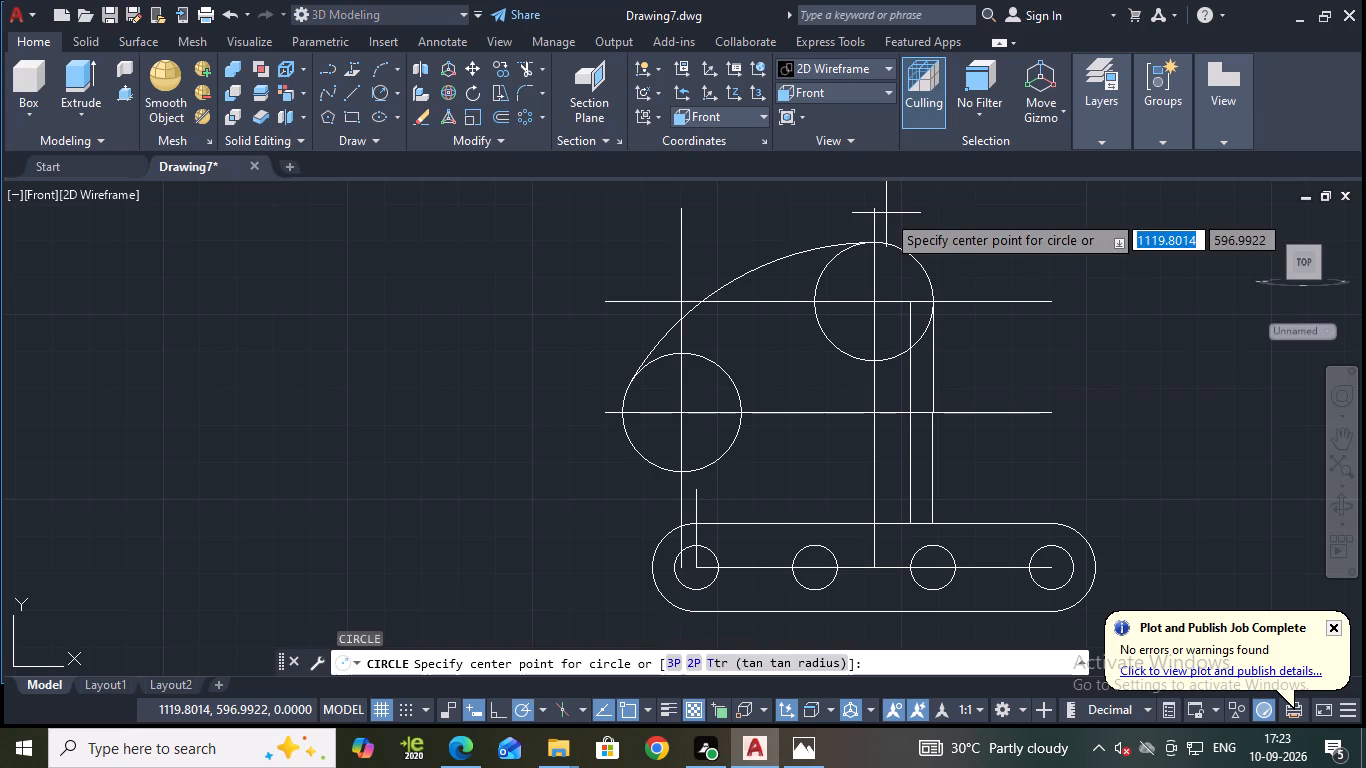
{"action": "left_click", "coordinate": [683, 411]}
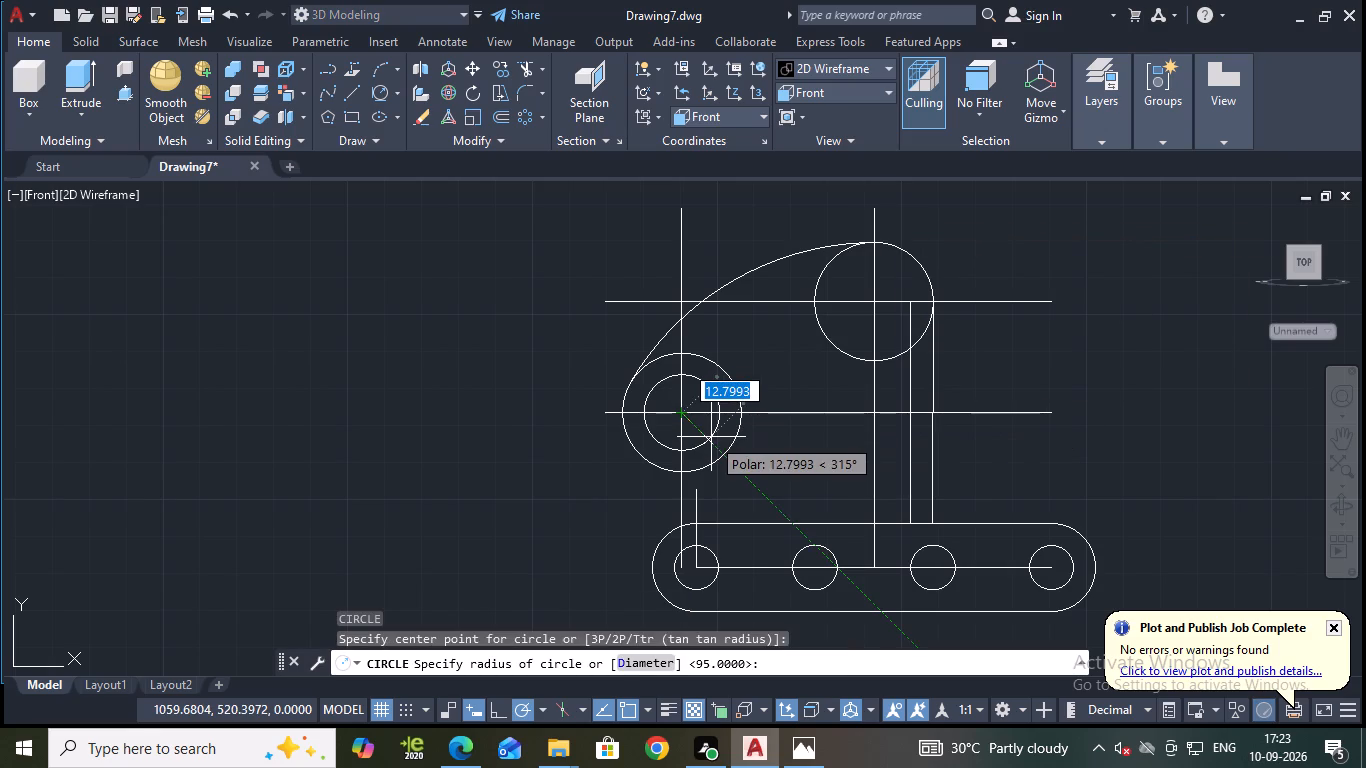
{"action": "key", "text": "d"}
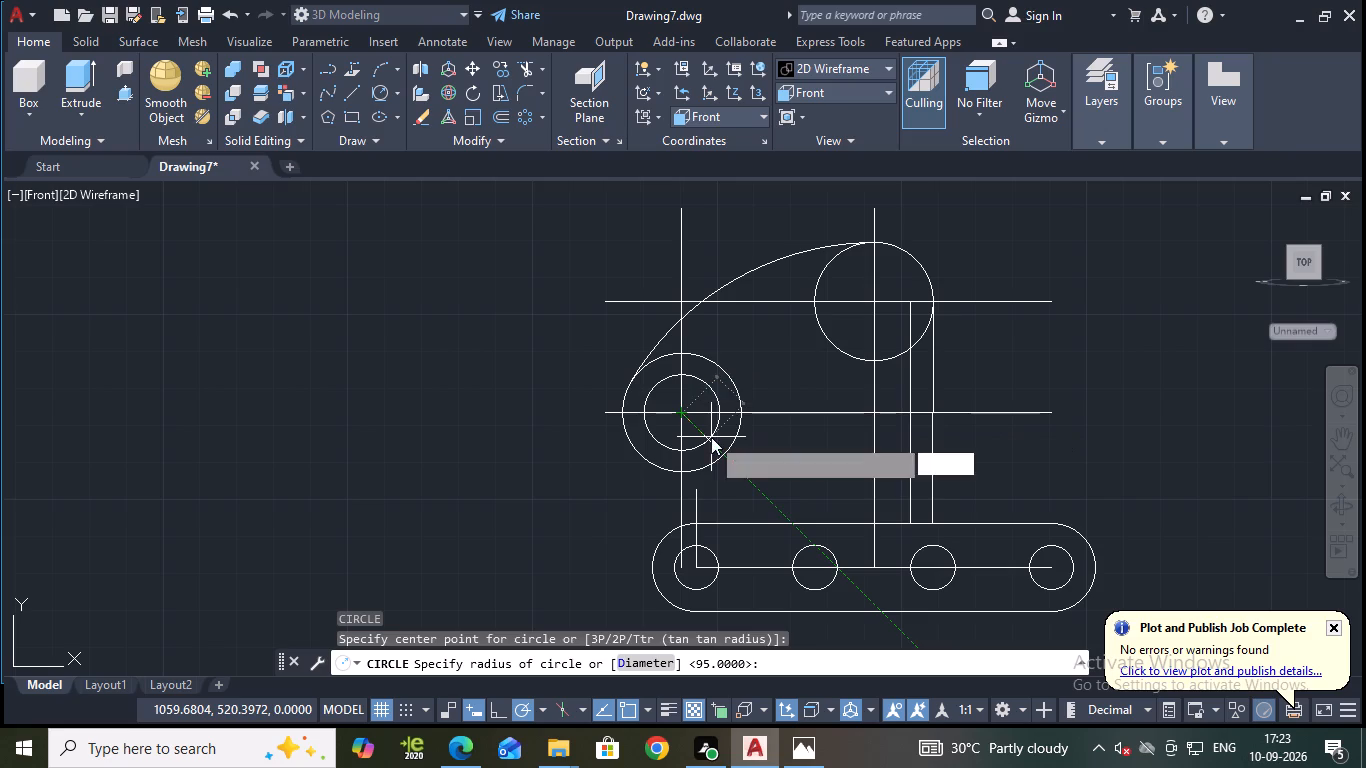
{"action": "key", "text": "Return"}
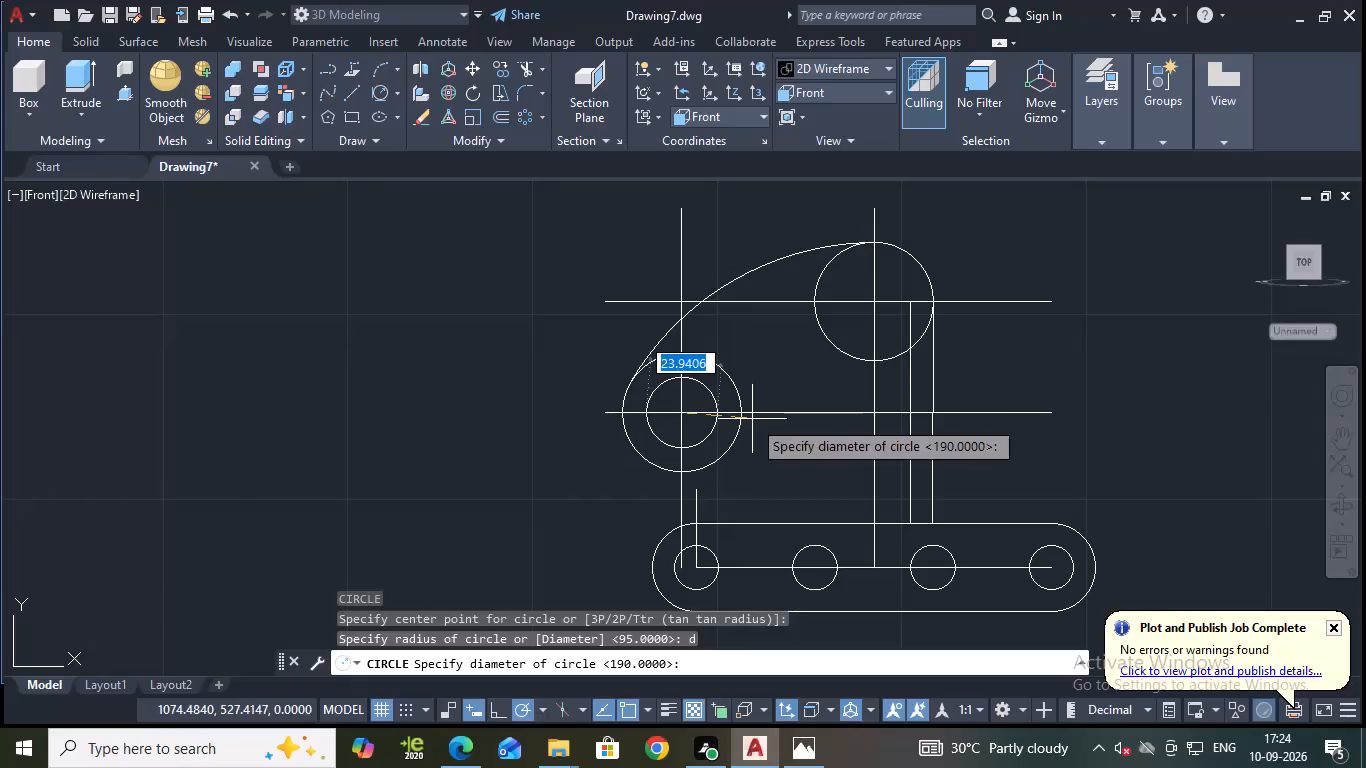
{"action": "key", "text": "d"}
{"action": "key", "text": "Return"}
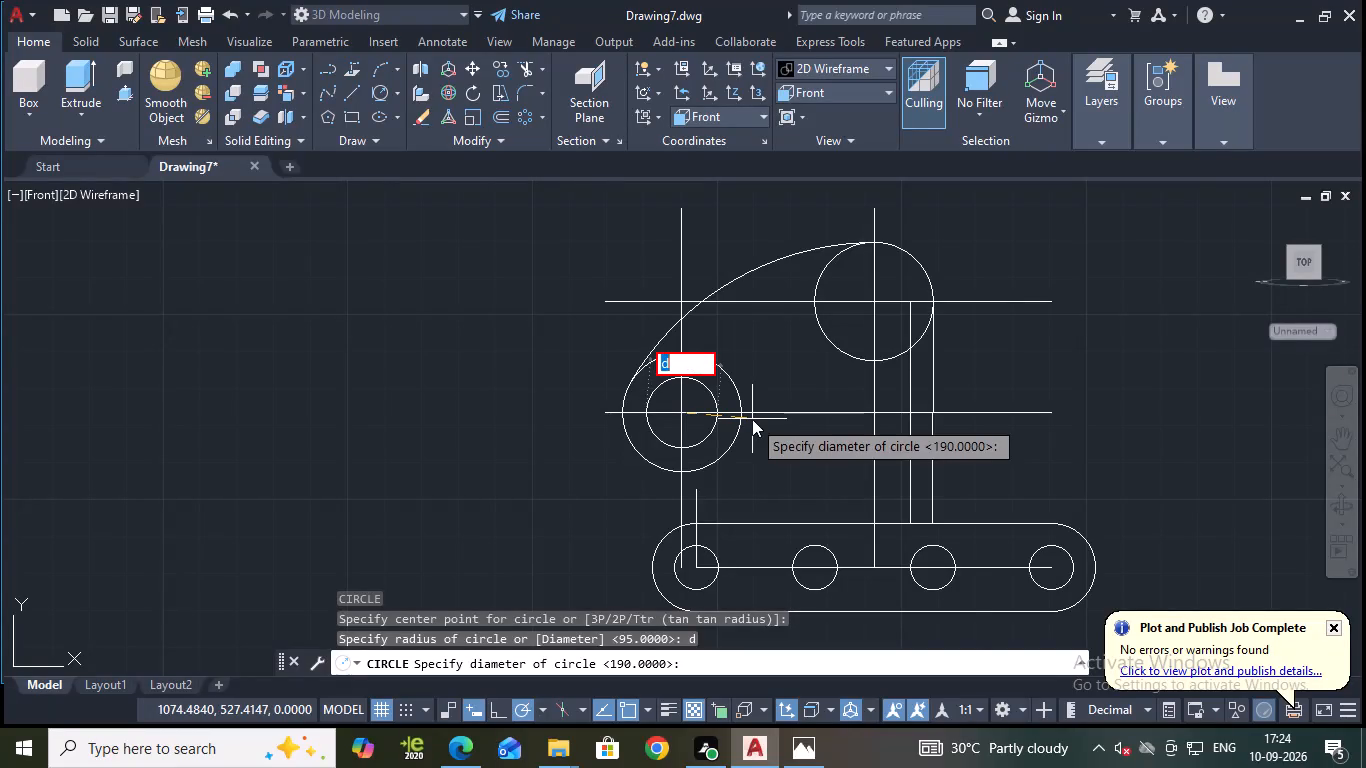
{"action": "type", "text": "25"}
{"action": "key", "text": "Return"}
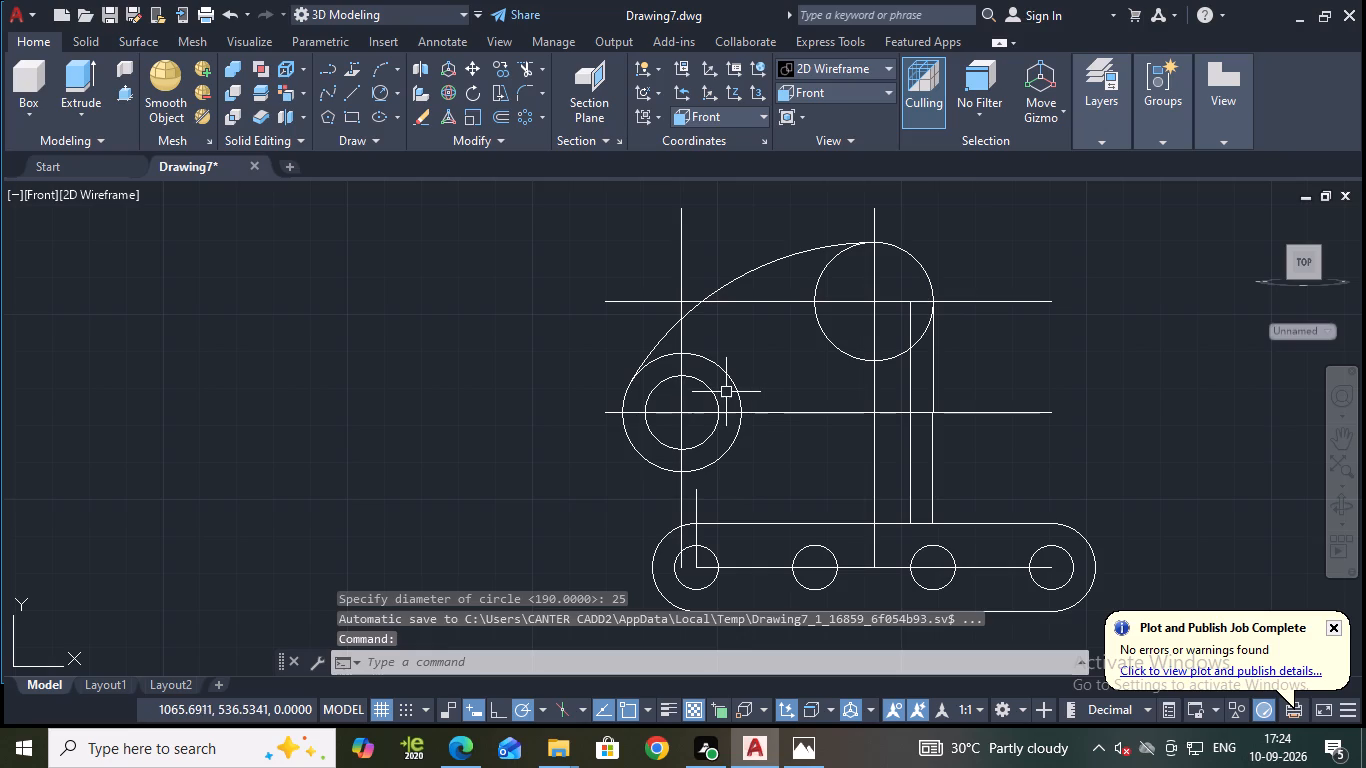
Copy the diameter-25 circle from its centre to the centre of the upper diameter-40 circle.
{"action": "left_click", "coordinate": [716, 400]}
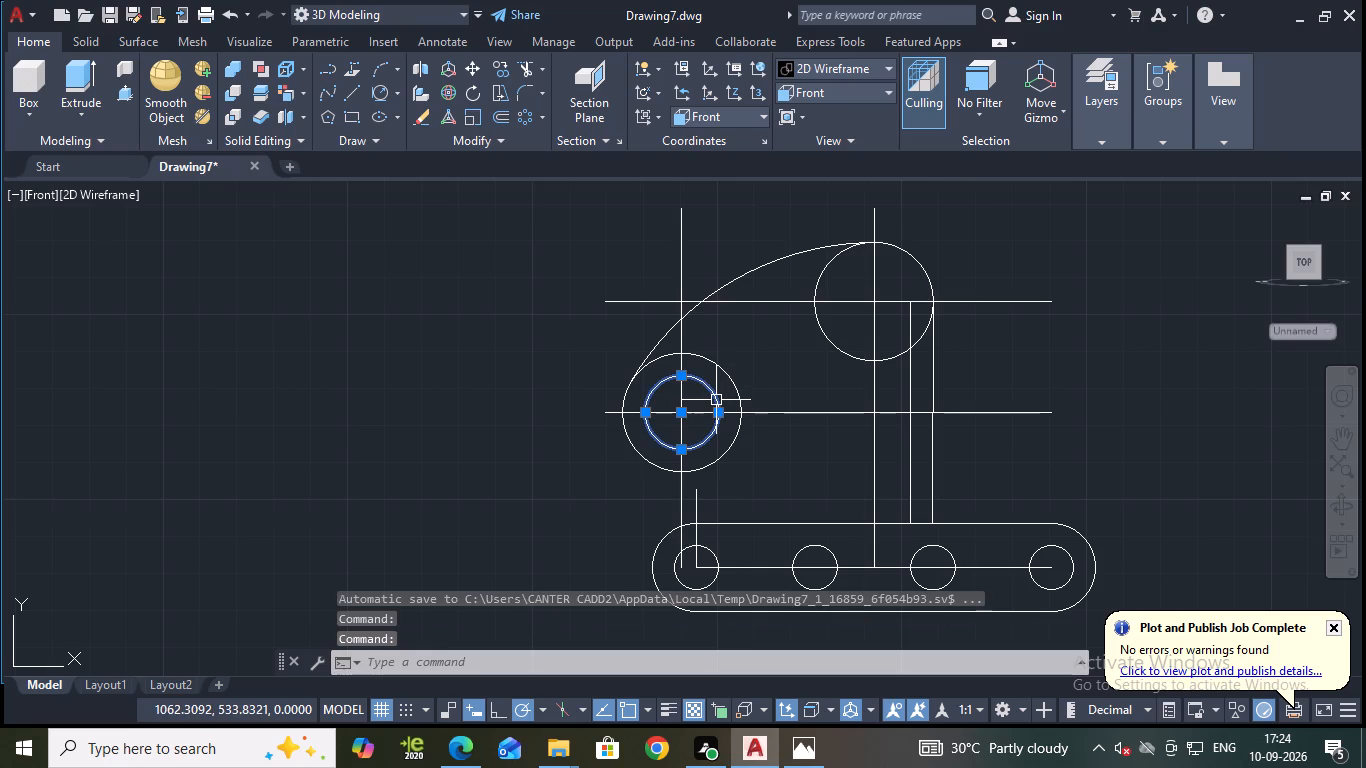
{"action": "type", "text": "co"}
{"action": "key", "text": "Return"}
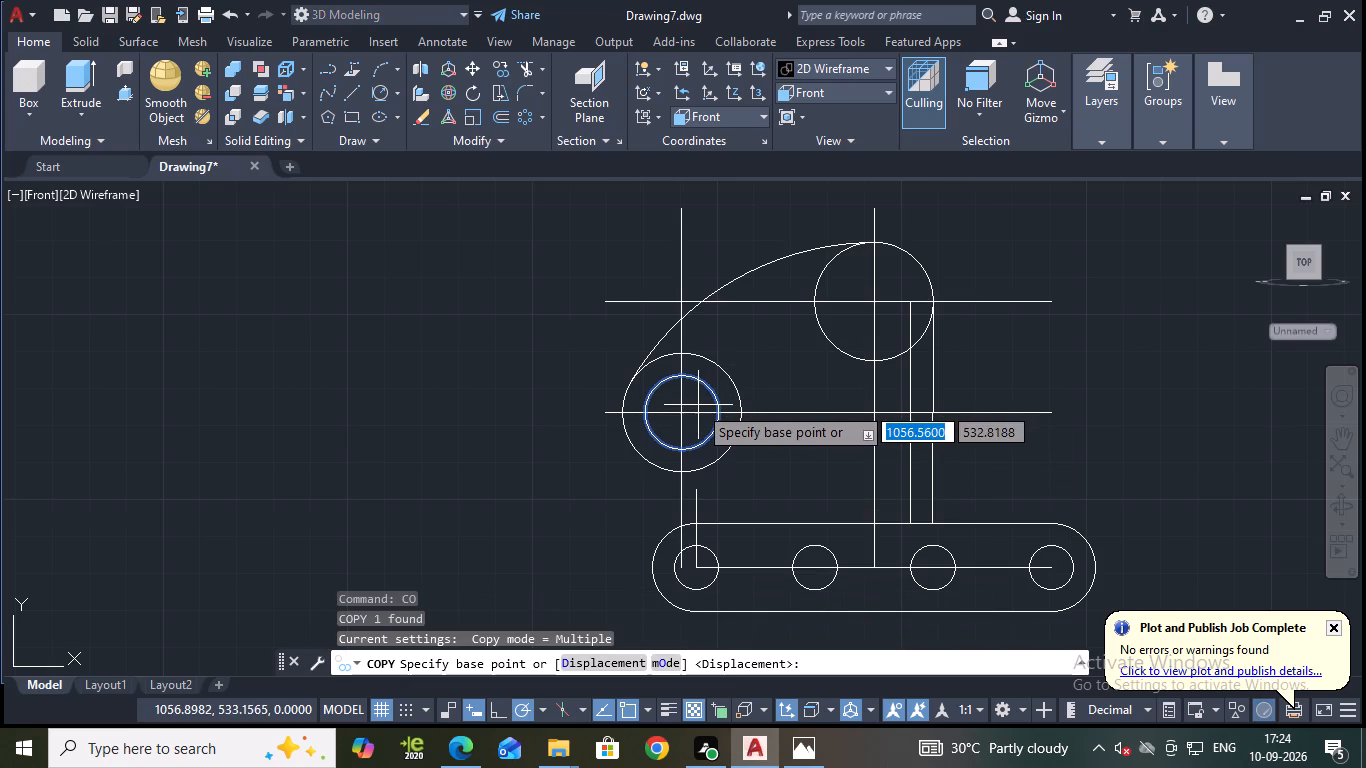
{"action": "left_click", "coordinate": [680, 413]}
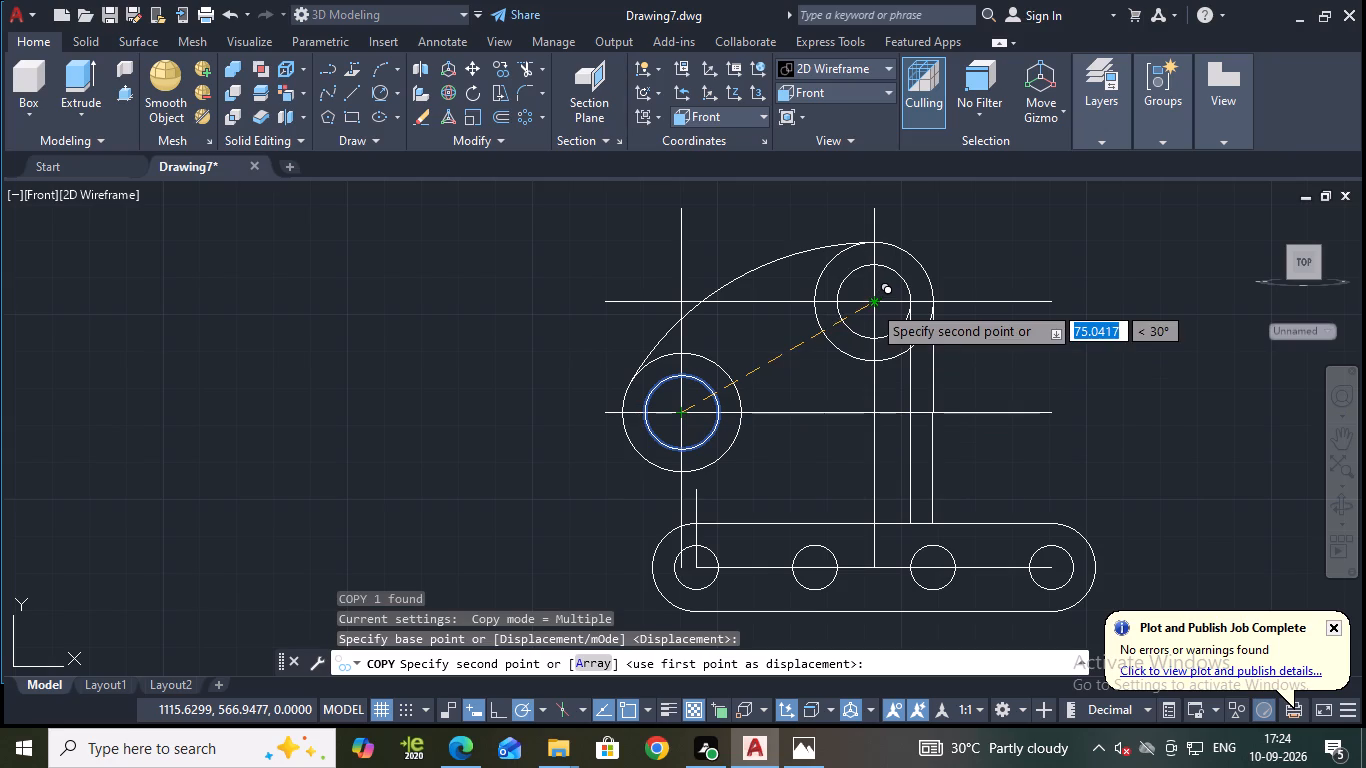
{"action": "left_click", "coordinate": [875, 304]}
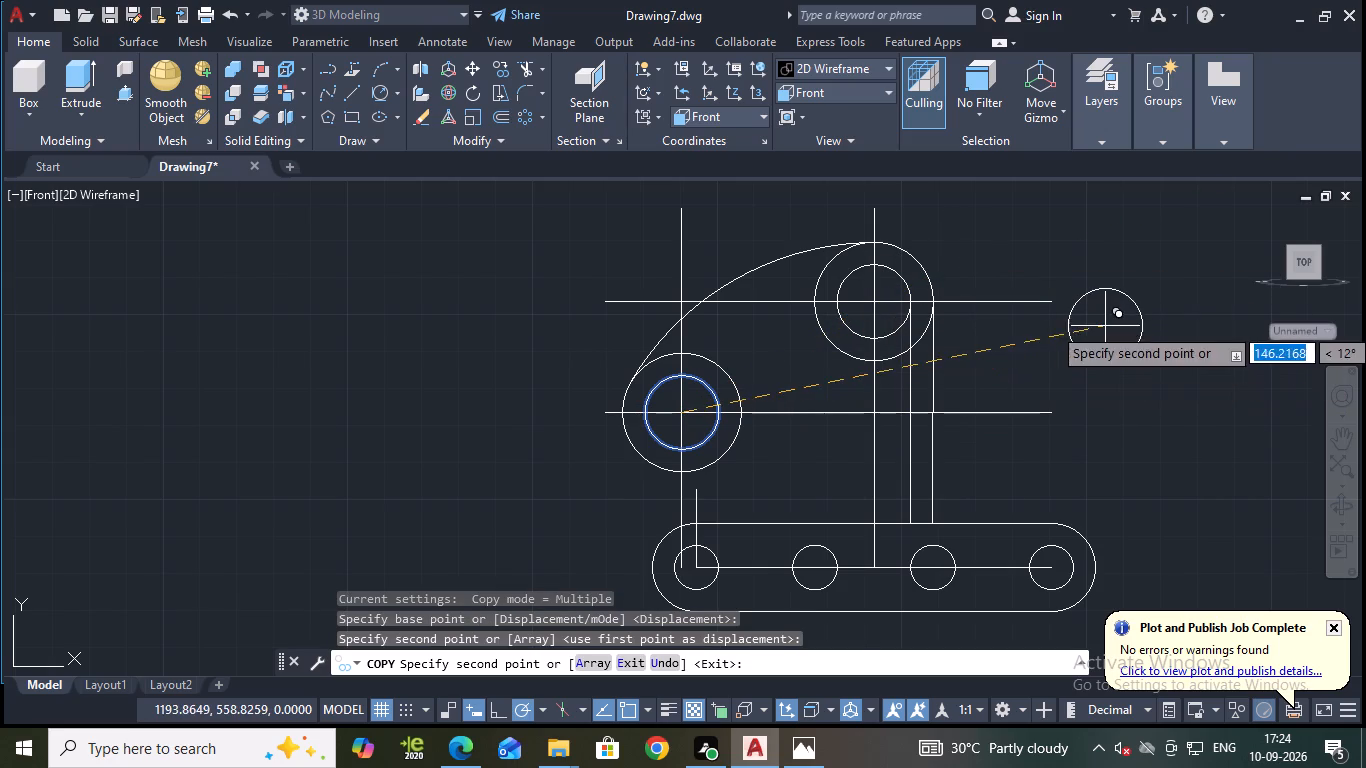
{"action": "key", "text": "Escape"}
Draw a Tan, Tan, Radius circle of radius 87.5 touching the upper outer sides of both diameter-25 circles.
{"action": "scroll", "coordinate": [1045, 368], "scroll_direction": "up", "scroll_amount": 1}
{"action": "middle_click_drag", "start_coordinate": [1045, 368], "coordinate": [1084, 383]}
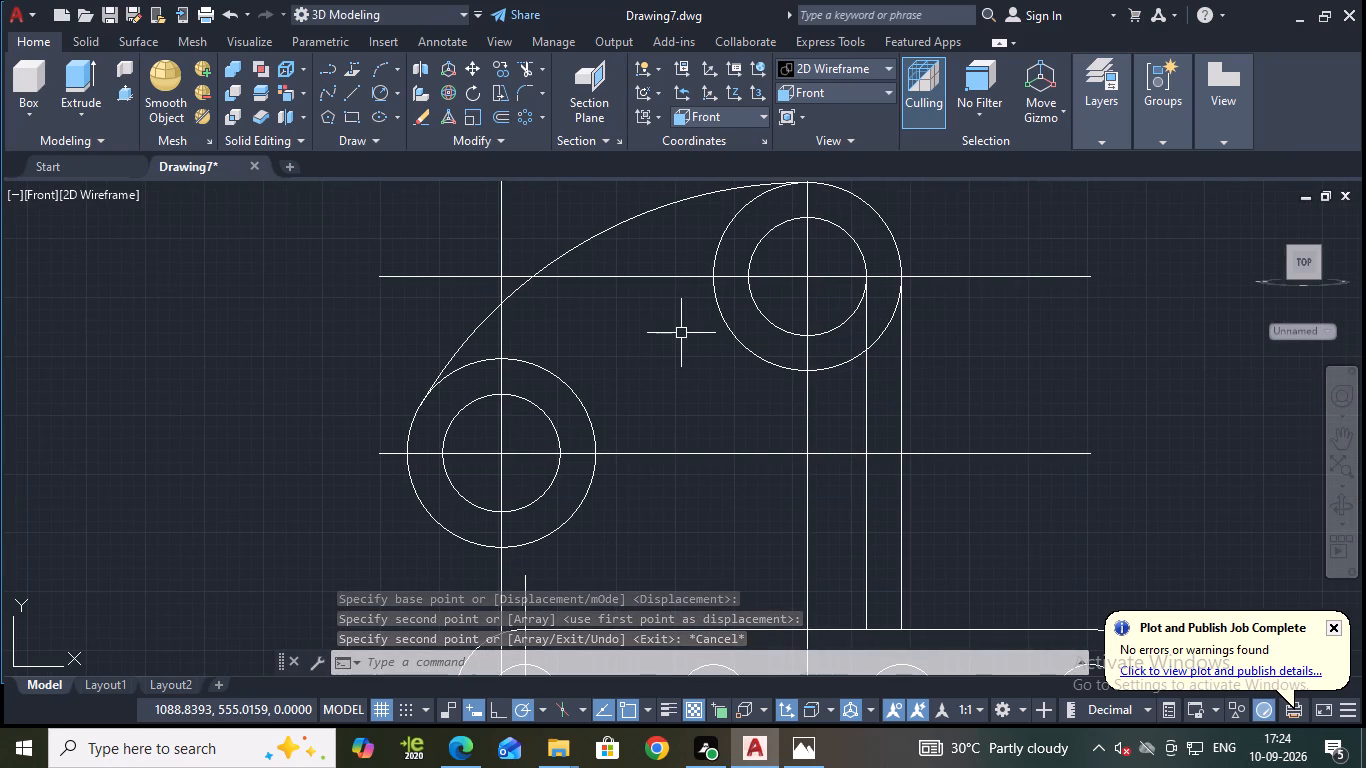
{"action": "left_click", "coordinate": [377, 91]}
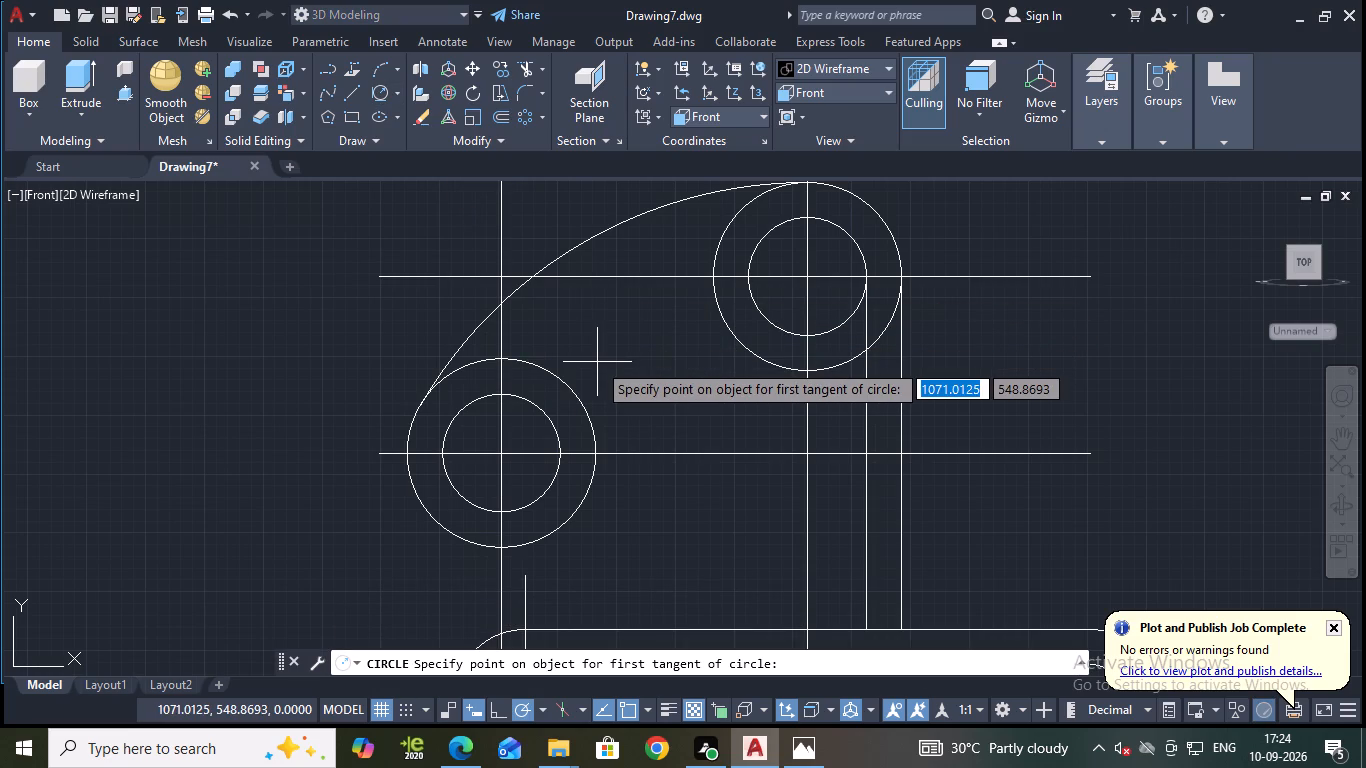
{"action": "scroll", "coordinate": [634, 411], "scroll_direction": "down", "scroll_amount": 1}
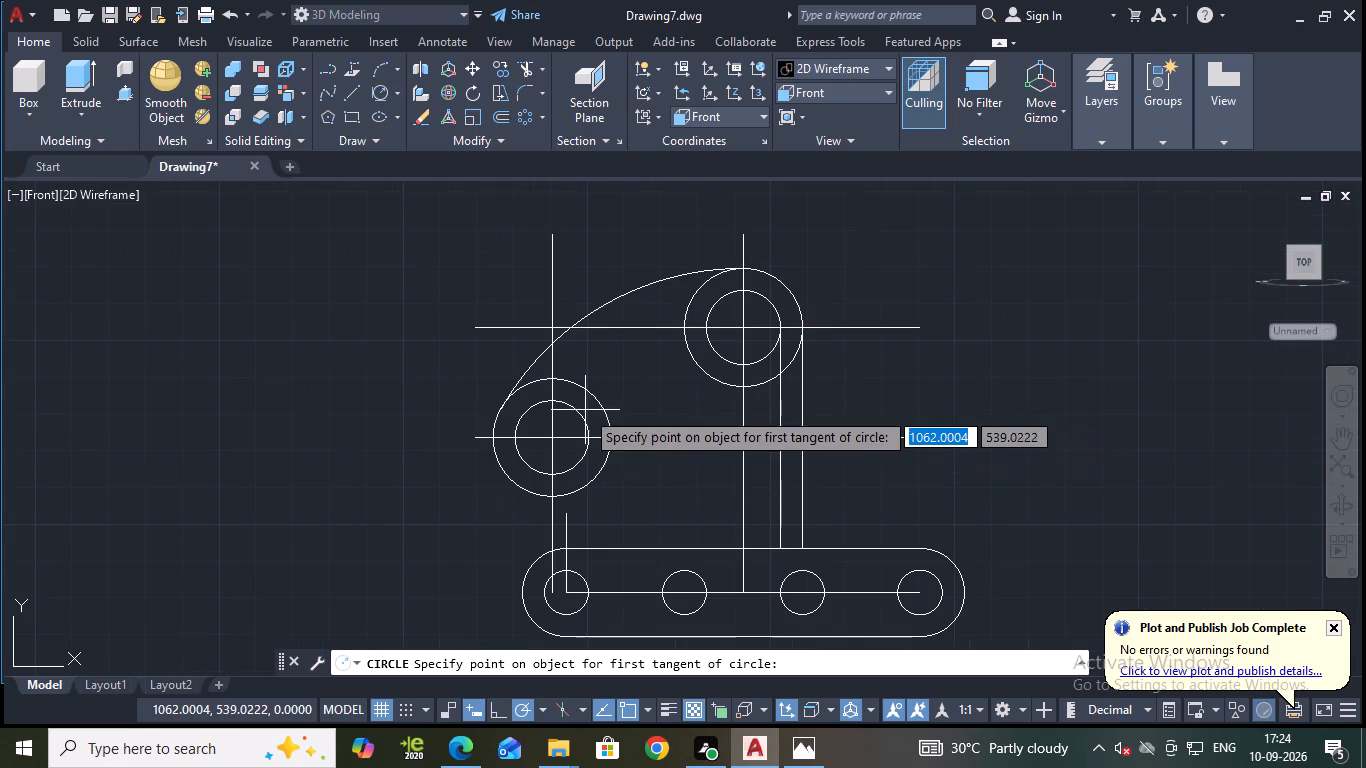
{"action": "scroll", "coordinate": [534, 419], "scroll_direction": "up", "scroll_amount": 1}
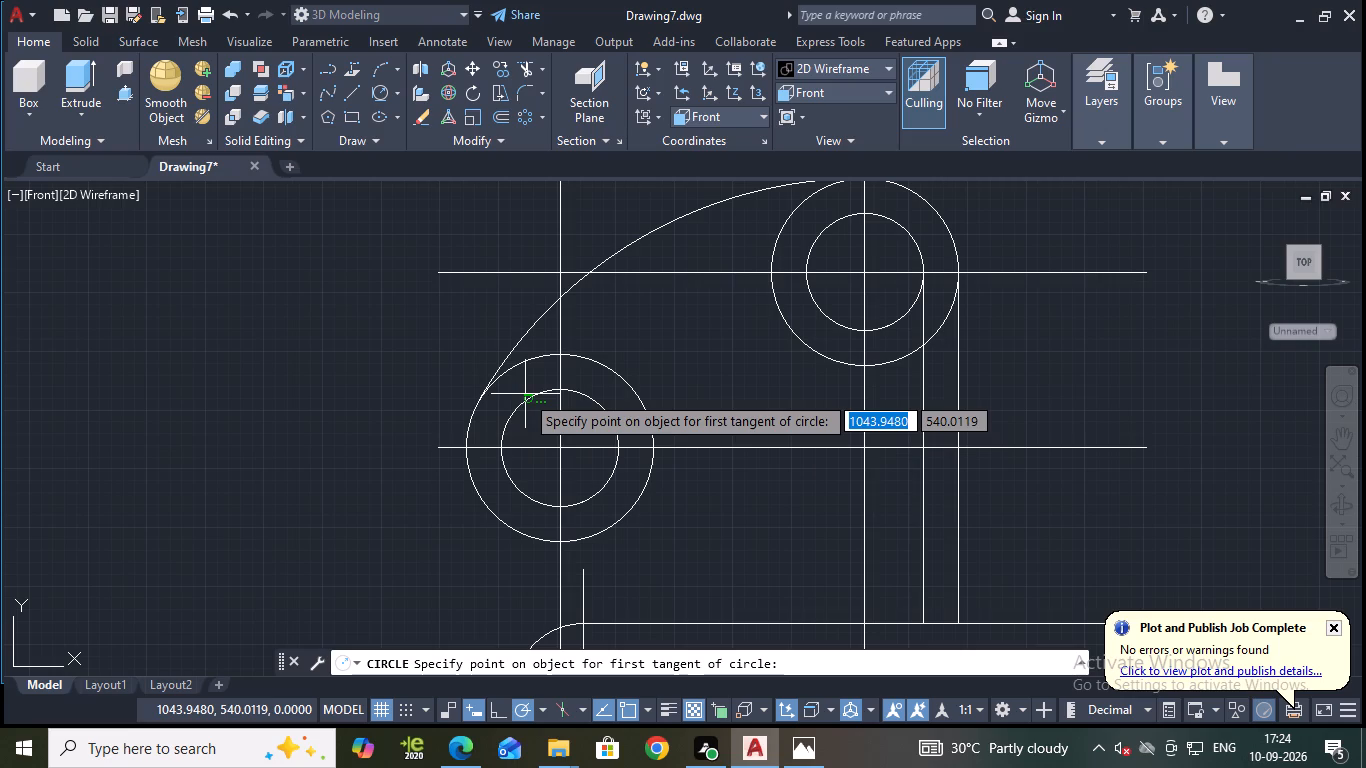
{"action": "left_click", "coordinate": [525, 395]}
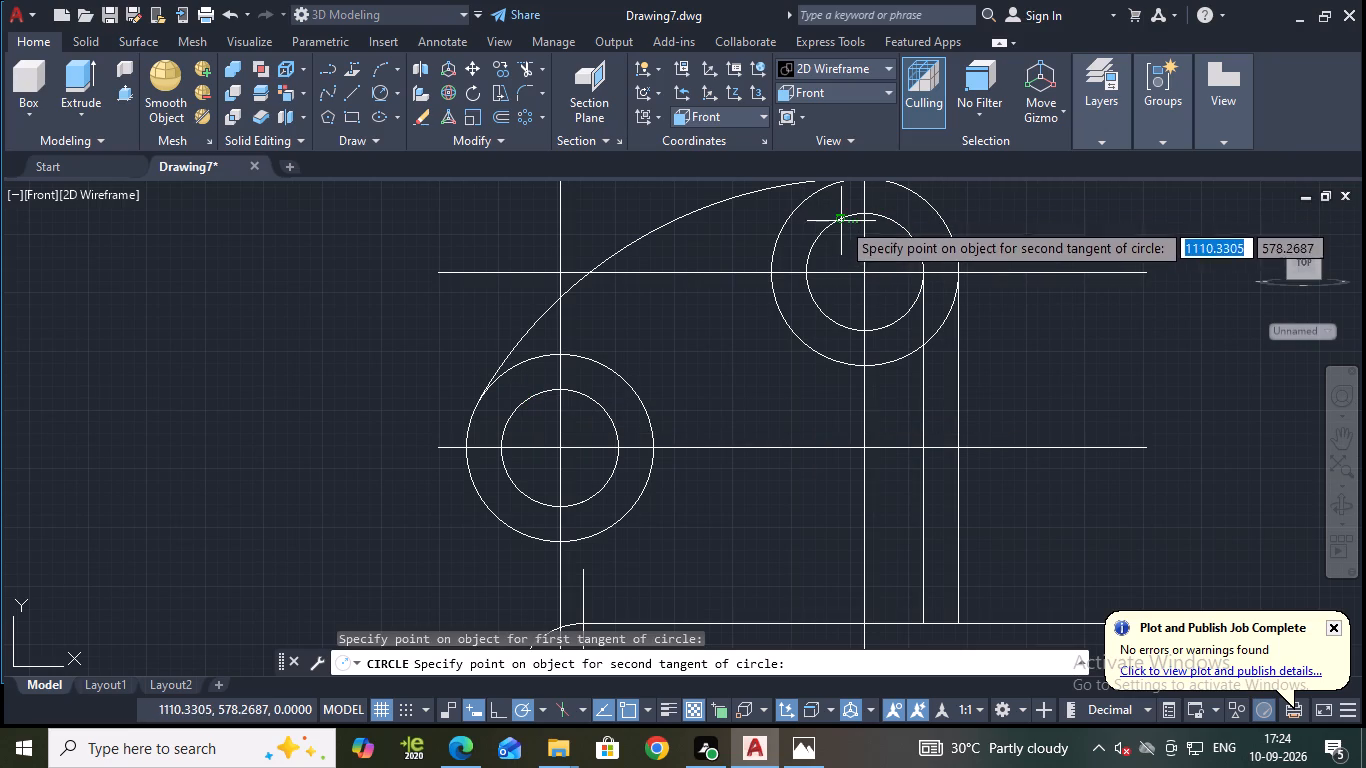
{"action": "left_click", "coordinate": [842, 220]}
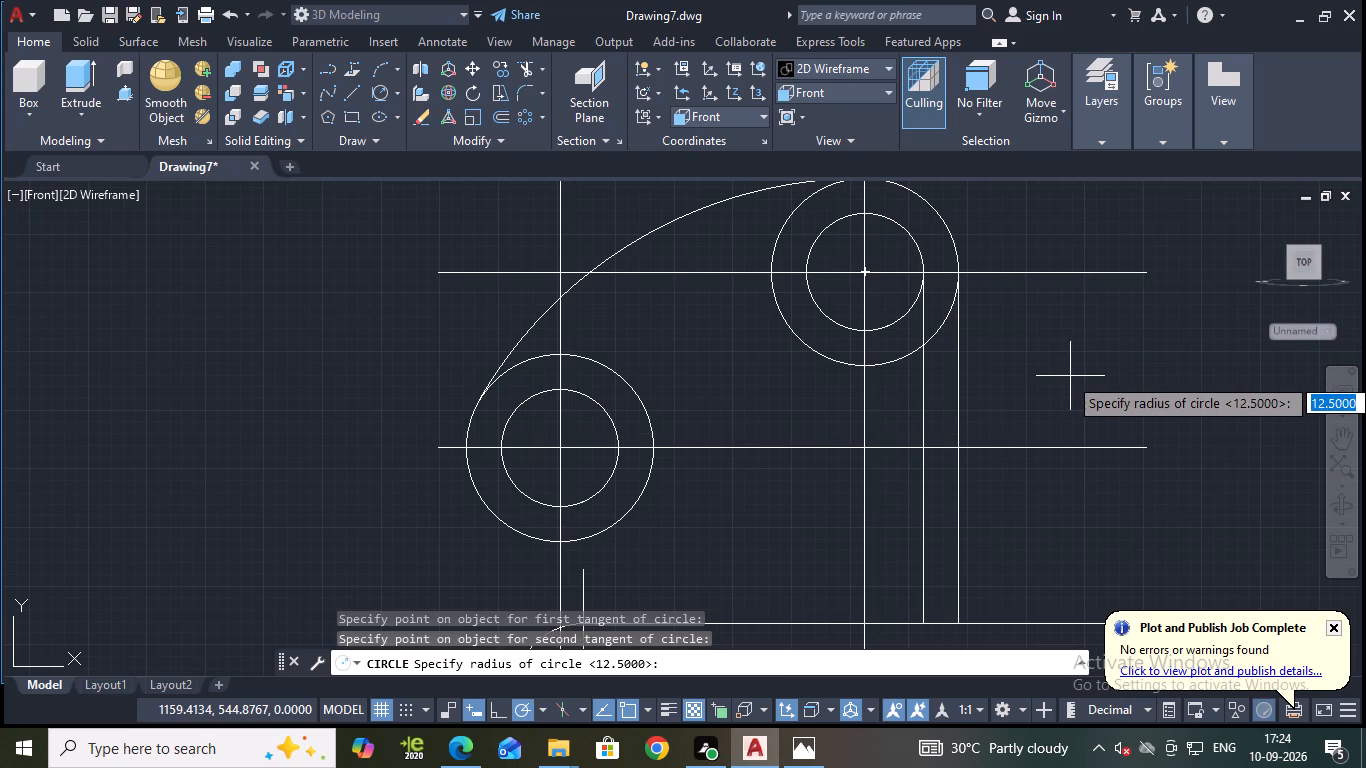
{"action": "type", "text": "87.5"}
{"action": "key", "text": "Return"}
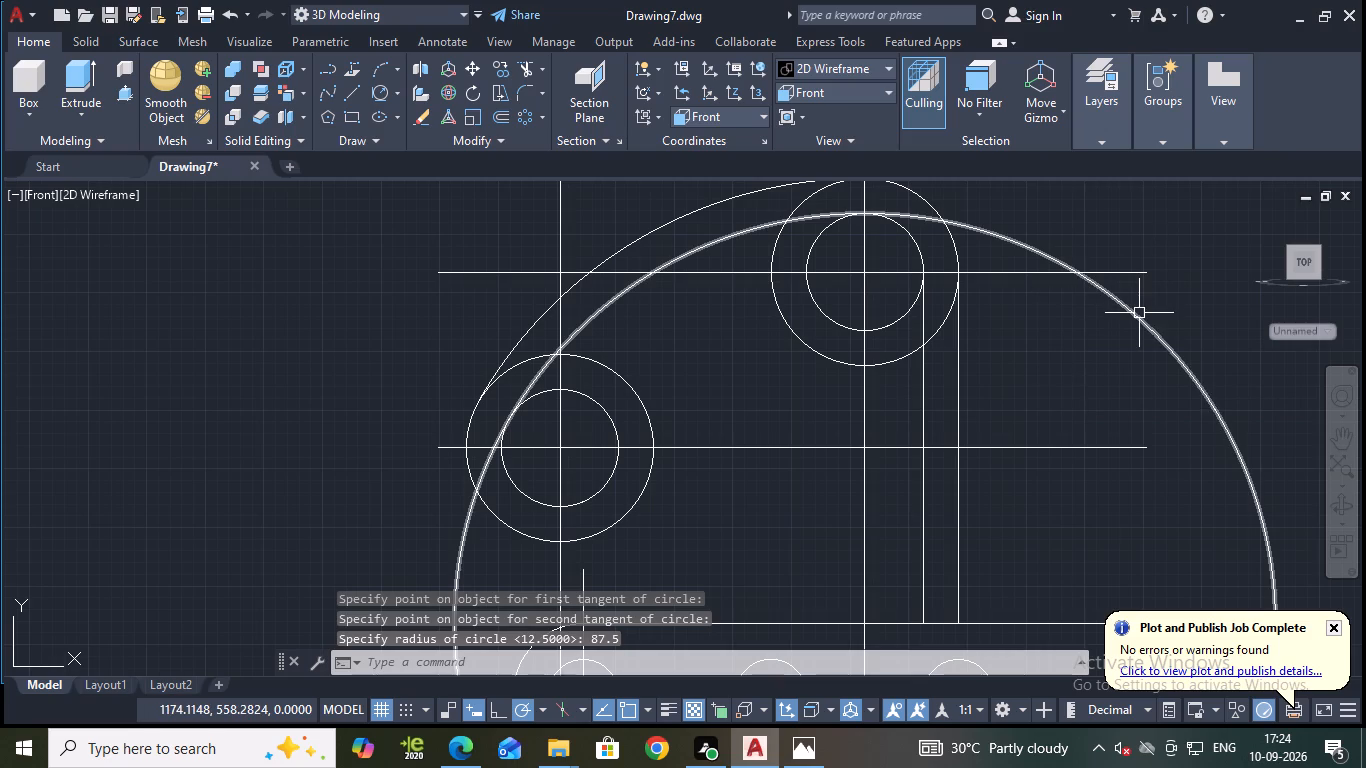
Trim the radius-87.5 circle to leave only the upper arc between its tangent points on the two diameter-25 circles.
{"action": "type", "text": "tr"}
{"action": "key", "text": "Return"}
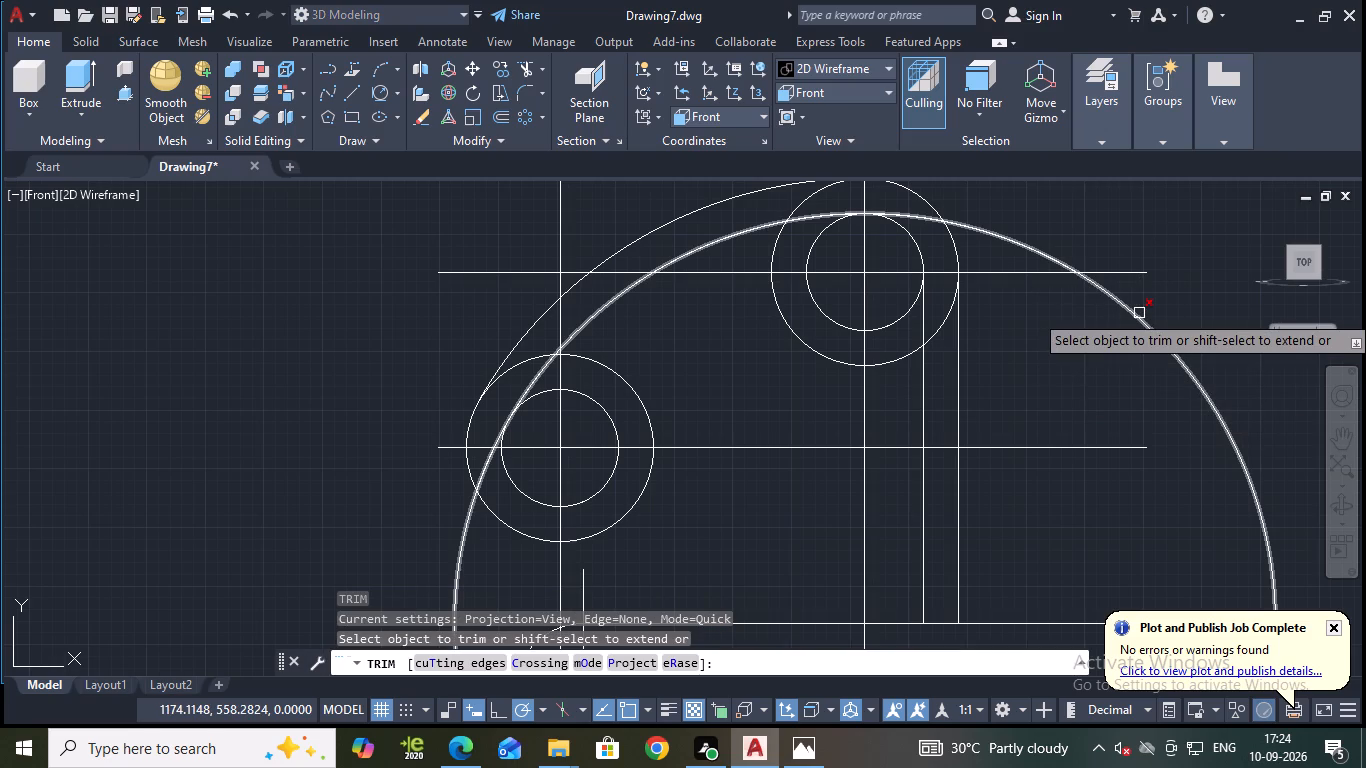
{"action": "left_click", "coordinate": [1137, 313]}
{"action": "left_click", "coordinate": [982, 236]}
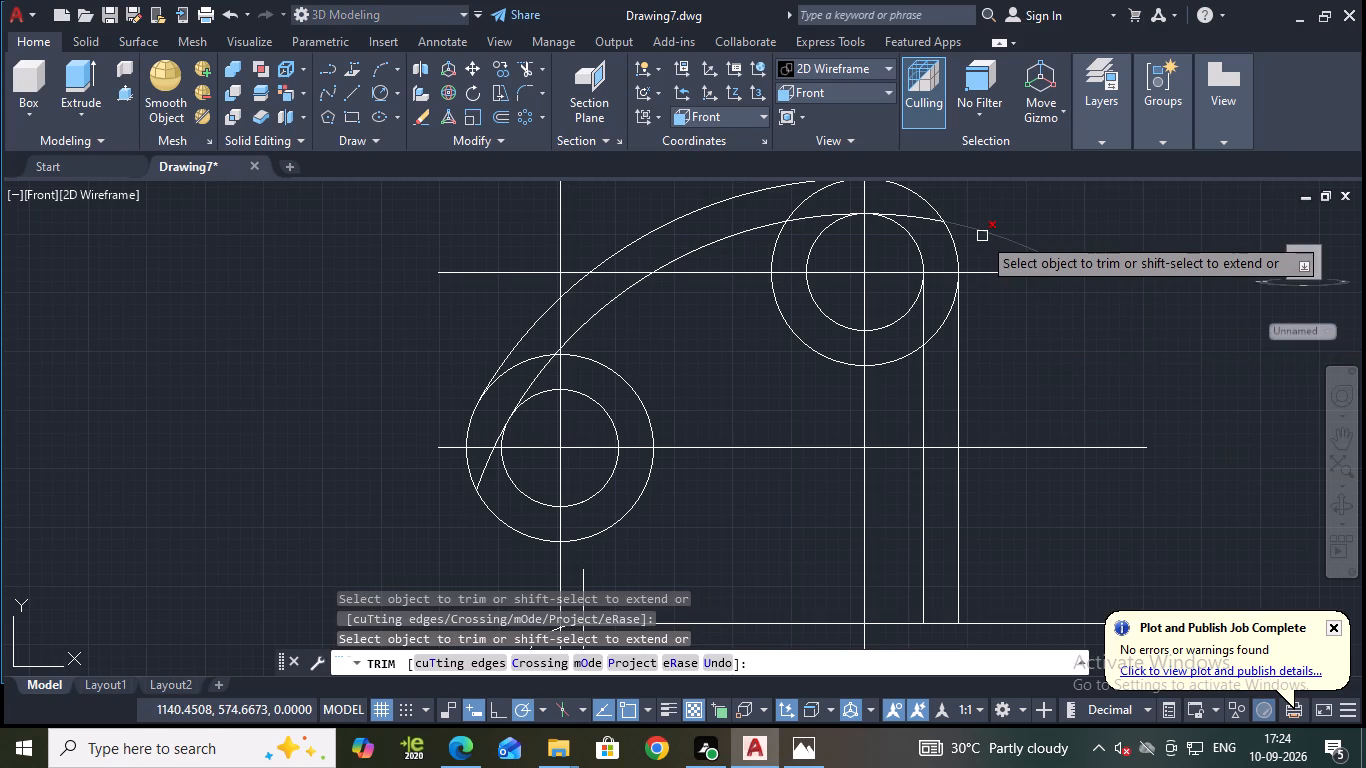
{"action": "left_click", "coordinate": [907, 219]}
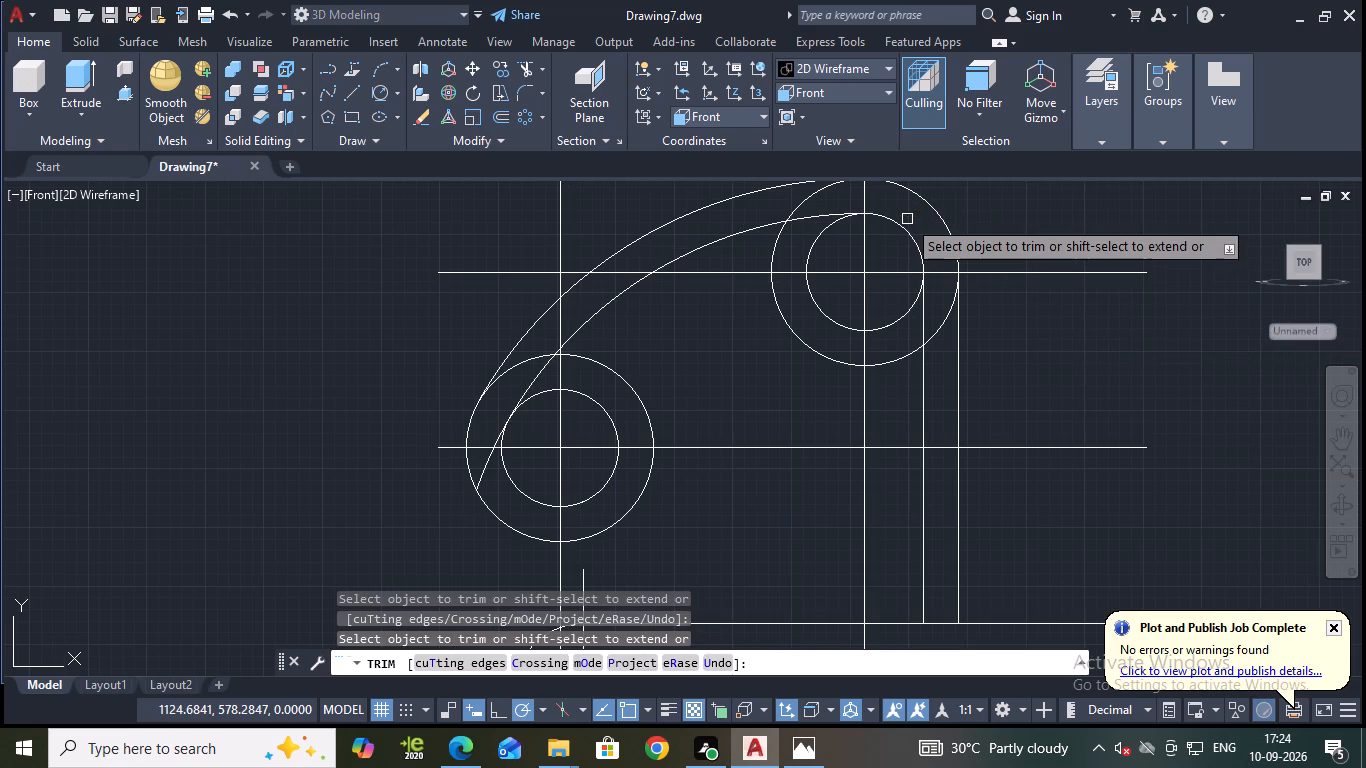
{"action": "left_click", "coordinate": [486, 476]}
{"action": "scroll", "coordinate": [480, 438], "scroll_direction": "up", "scroll_amount": 1}
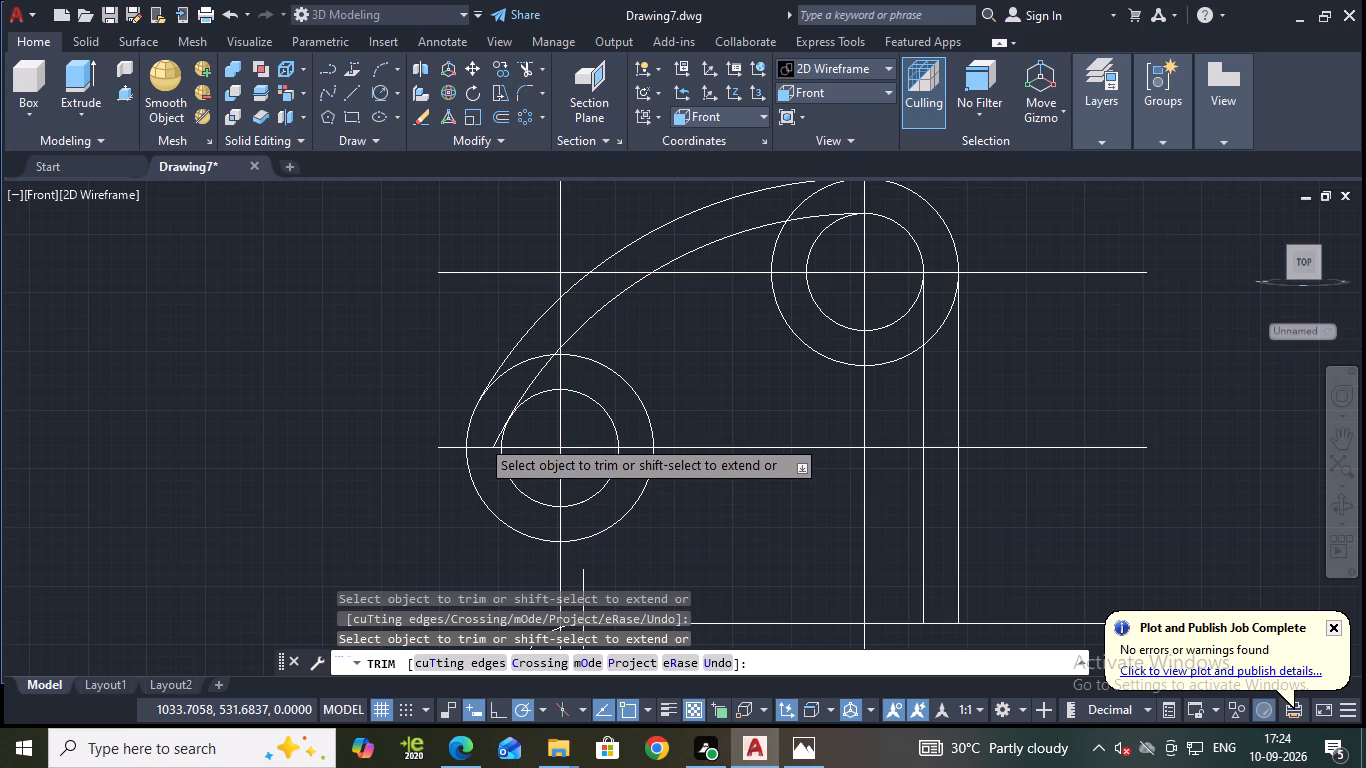
{"action": "scroll", "coordinate": [480, 438], "scroll_direction": "up", "scroll_amount": 1}
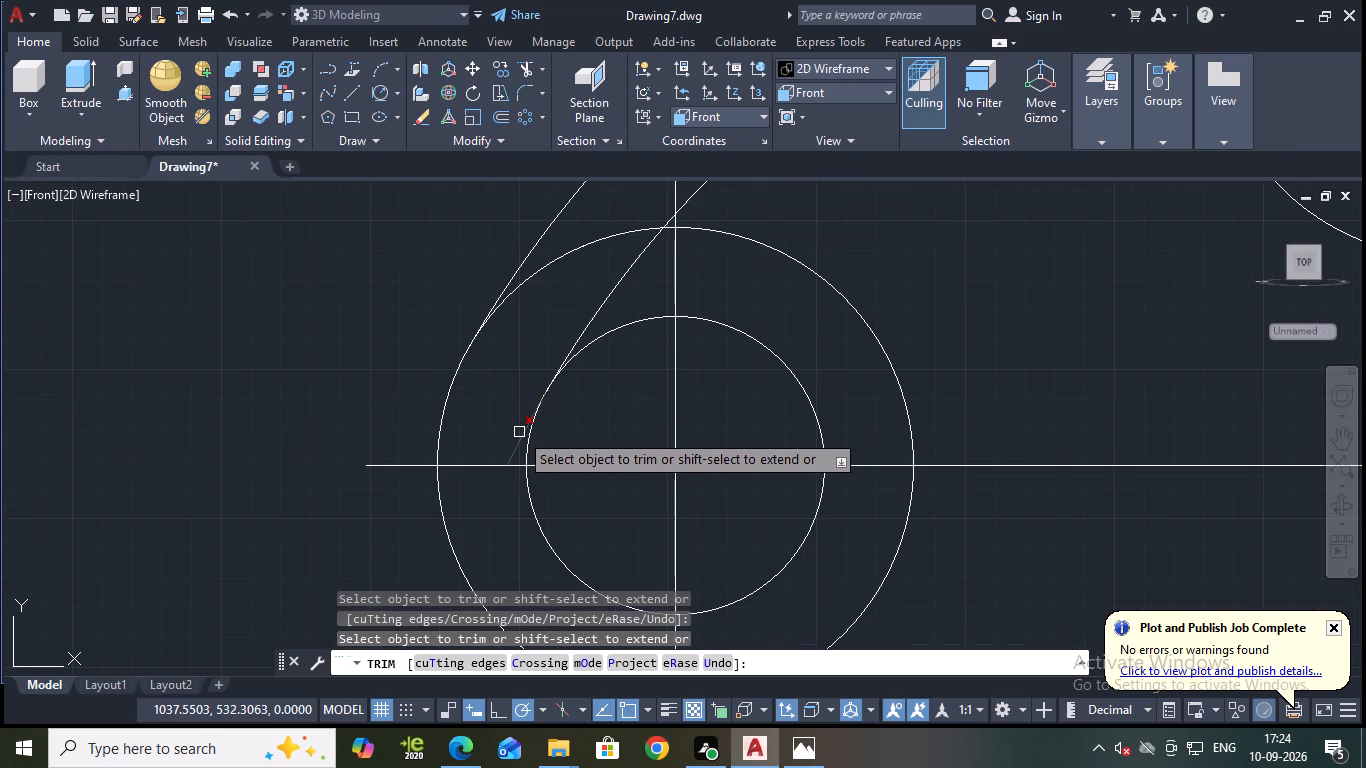
{"action": "left_click", "coordinate": [517, 442]}
Trim both diameter-40 circles between the outer arc's tangent points and the horizontal centre lines on their inner sides.
{"action": "scroll", "coordinate": [1010, 320], "scroll_direction": "down", "scroll_amount": 2}
{"action": "middle_click_drag", "start_coordinate": [1012, 320], "coordinate": [812, 402]}
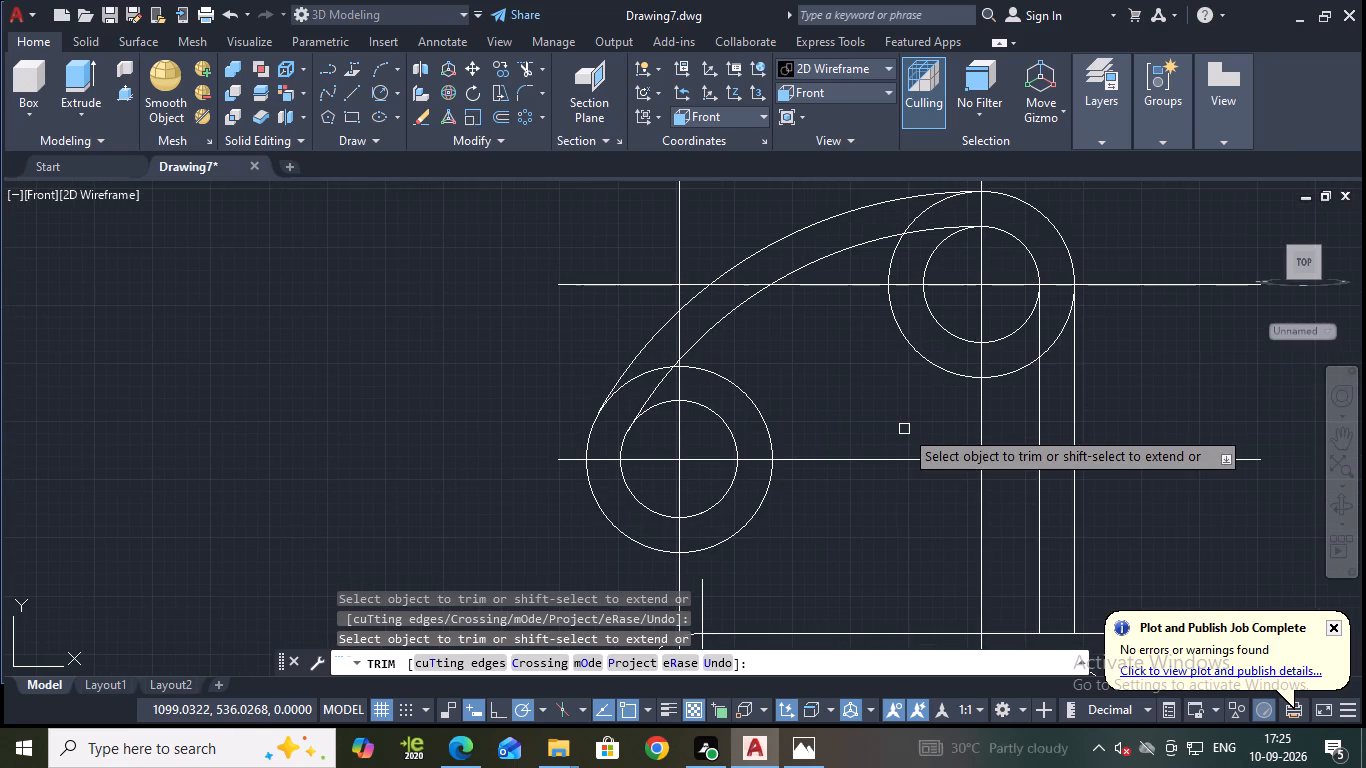
{"action": "left_click", "coordinate": [930, 212]}
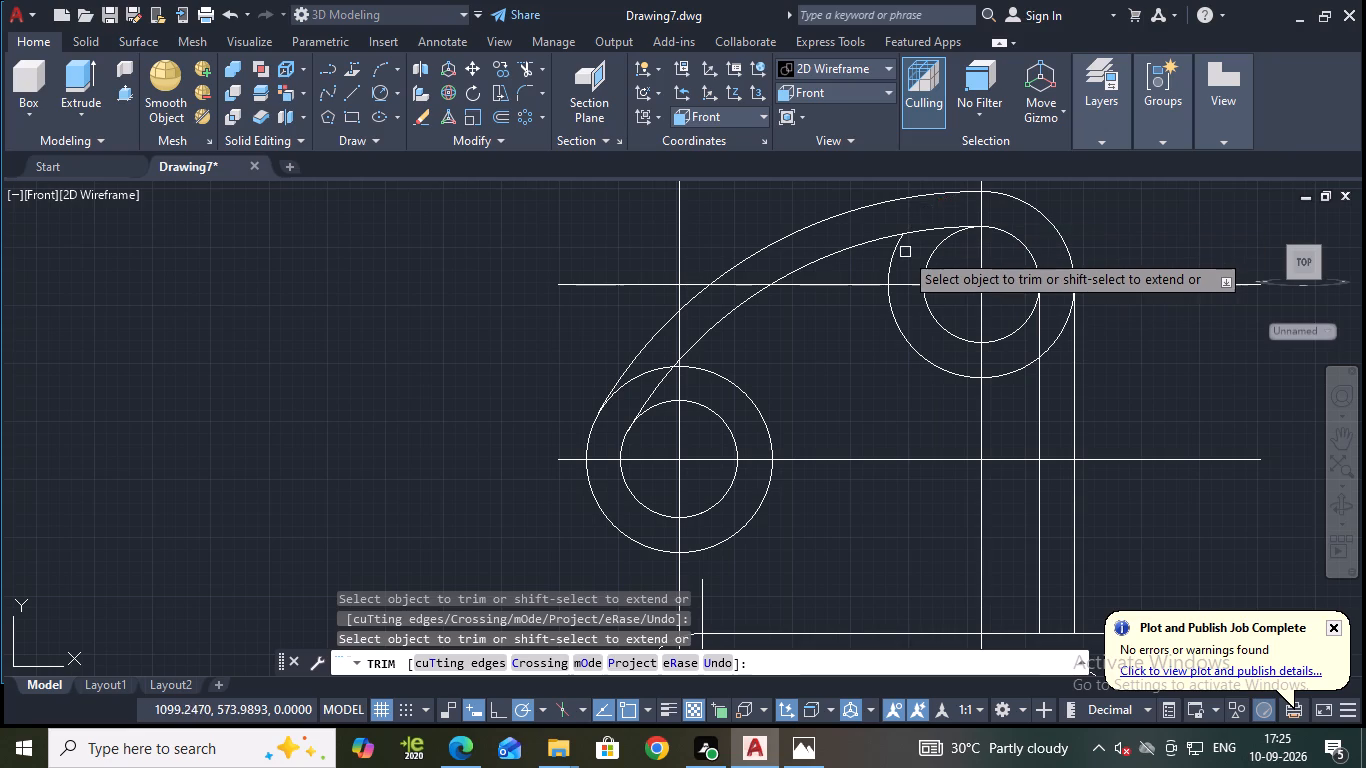
{"action": "left_click", "coordinate": [899, 252]}
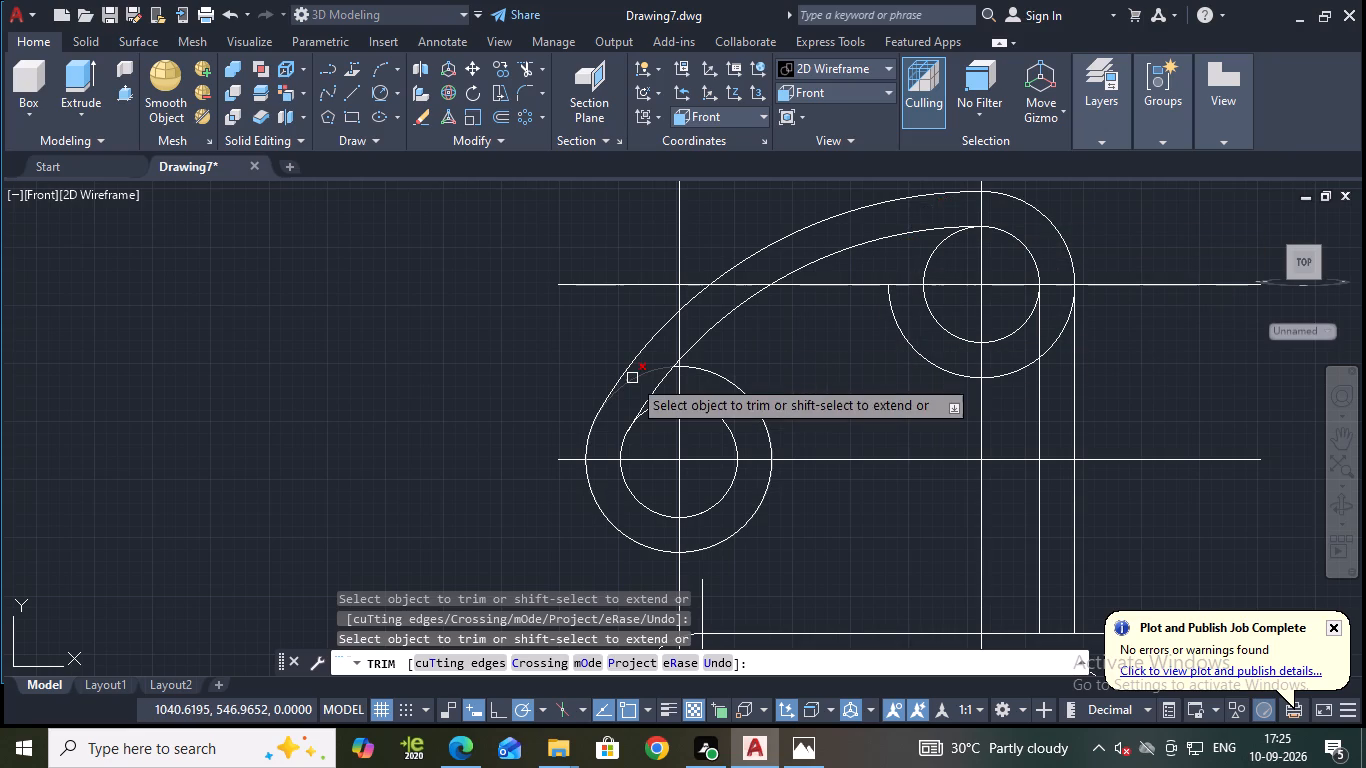
{"action": "left_click", "coordinate": [633, 378]}
{"action": "left_click", "coordinate": [698, 368]}
{"action": "scroll", "coordinate": [697, 366], "scroll_direction": "up", "scroll_amount": 3}
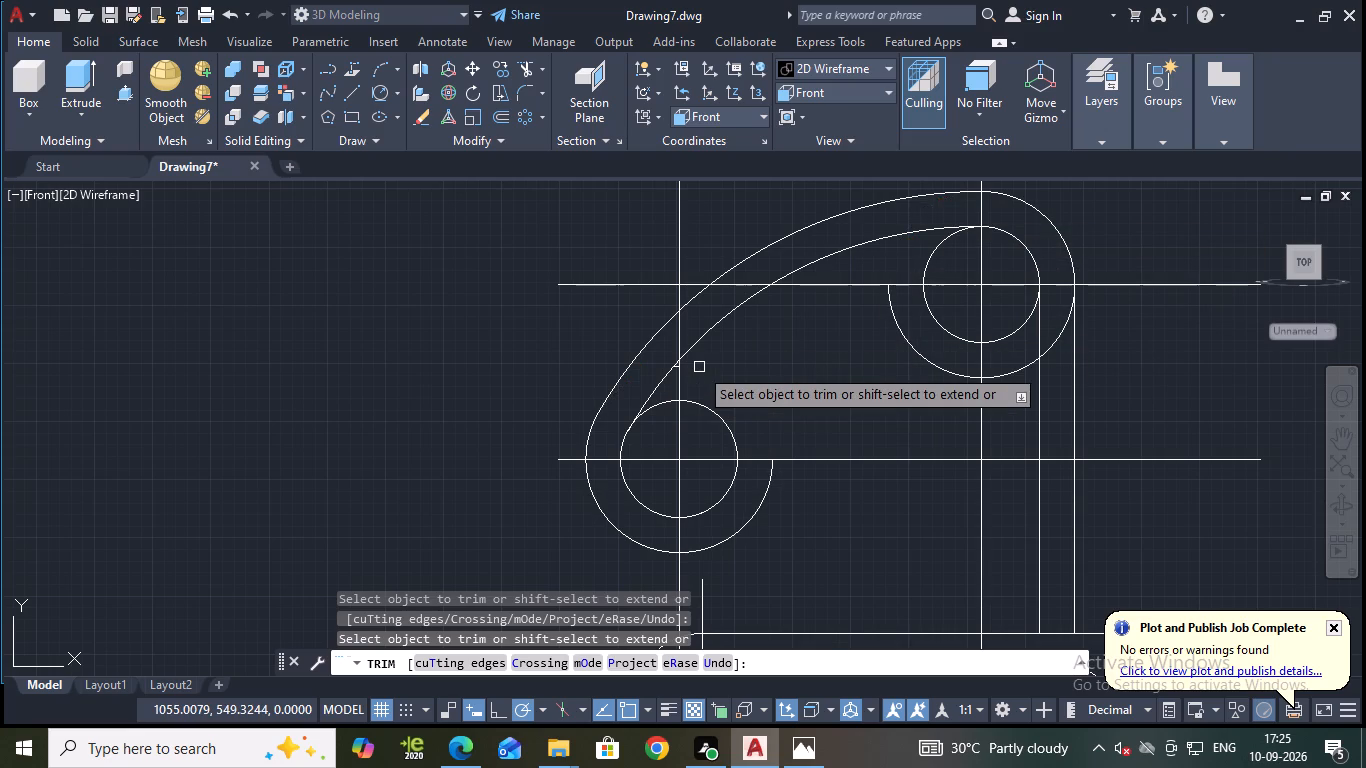
{"action": "left_click", "coordinate": [608, 366]}
{"action": "scroll", "coordinate": [768, 376], "scroll_direction": "down", "scroll_amount": 3}
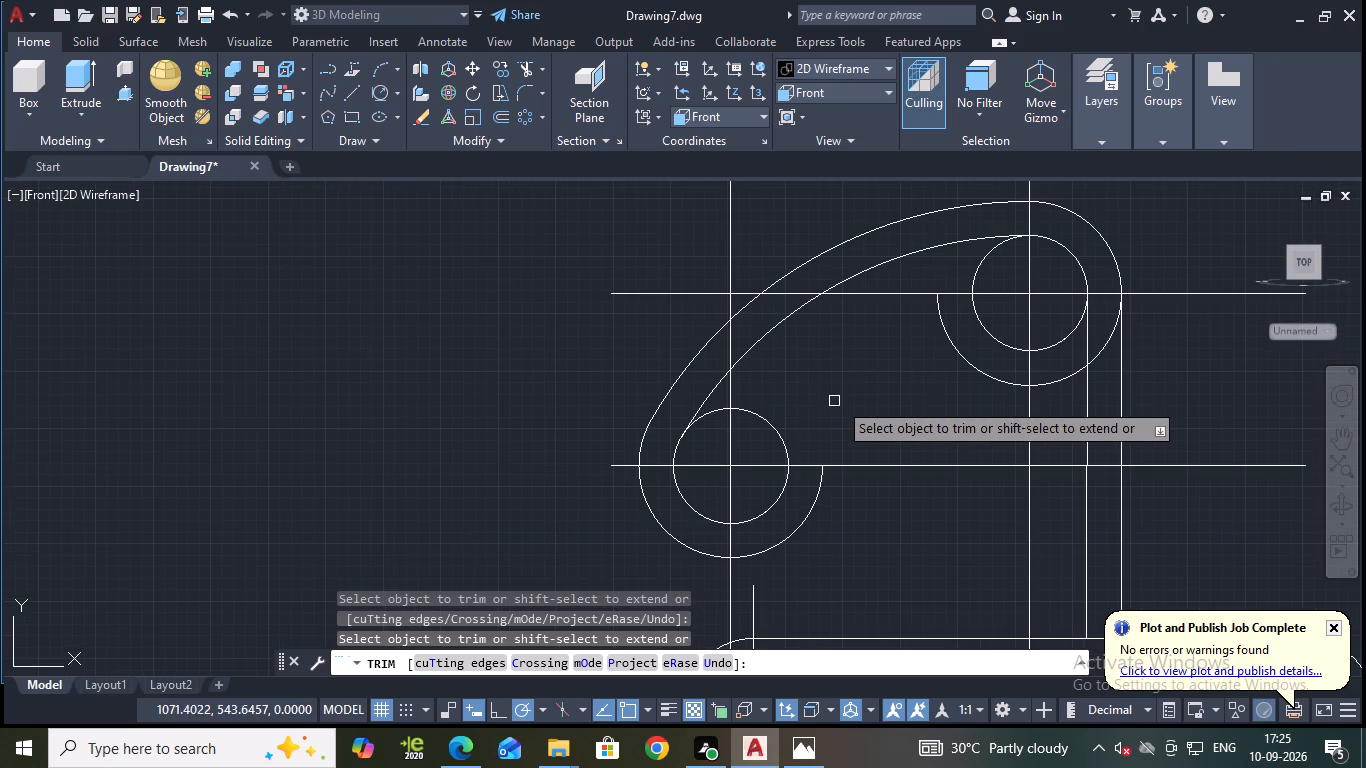
{"action": "middle_click_drag", "start_coordinate": [849, 402], "coordinate": [759, 360]}
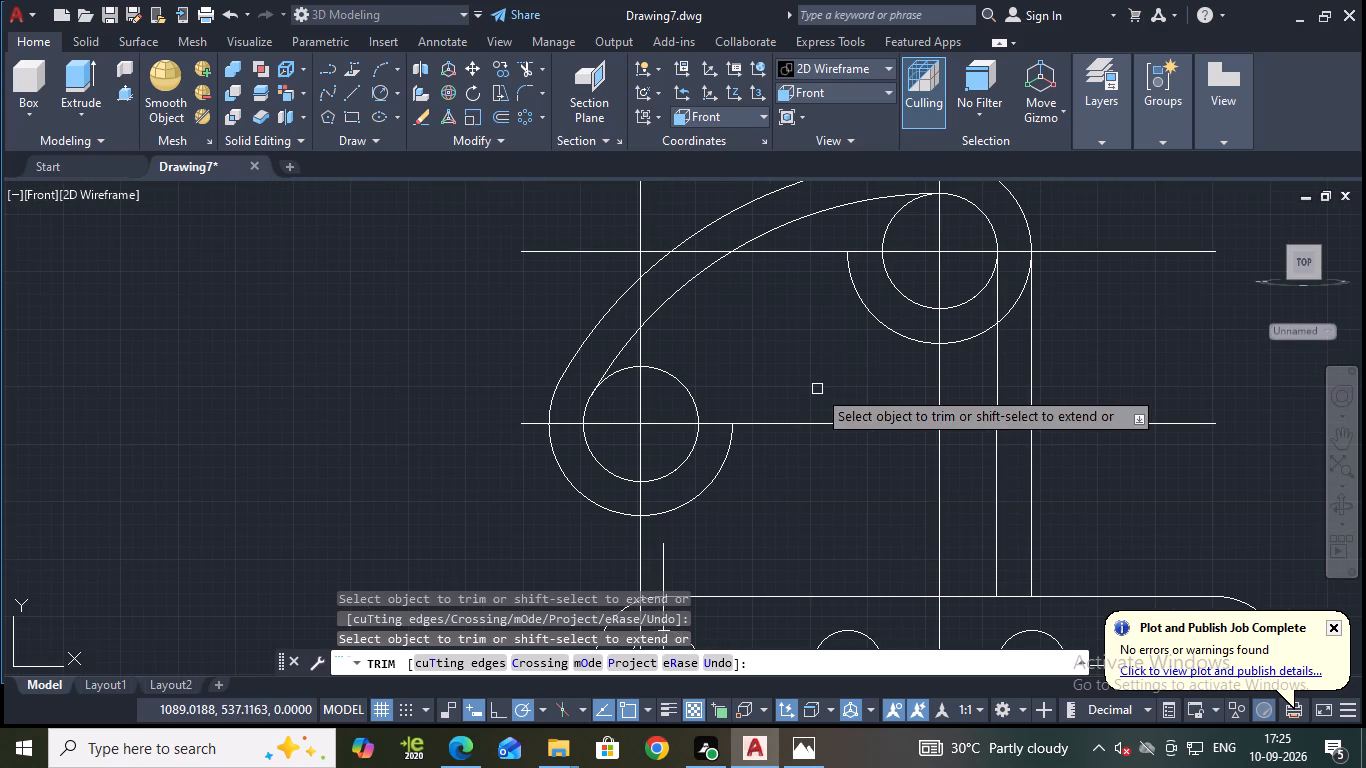
{"action": "key", "text": "Escape"}
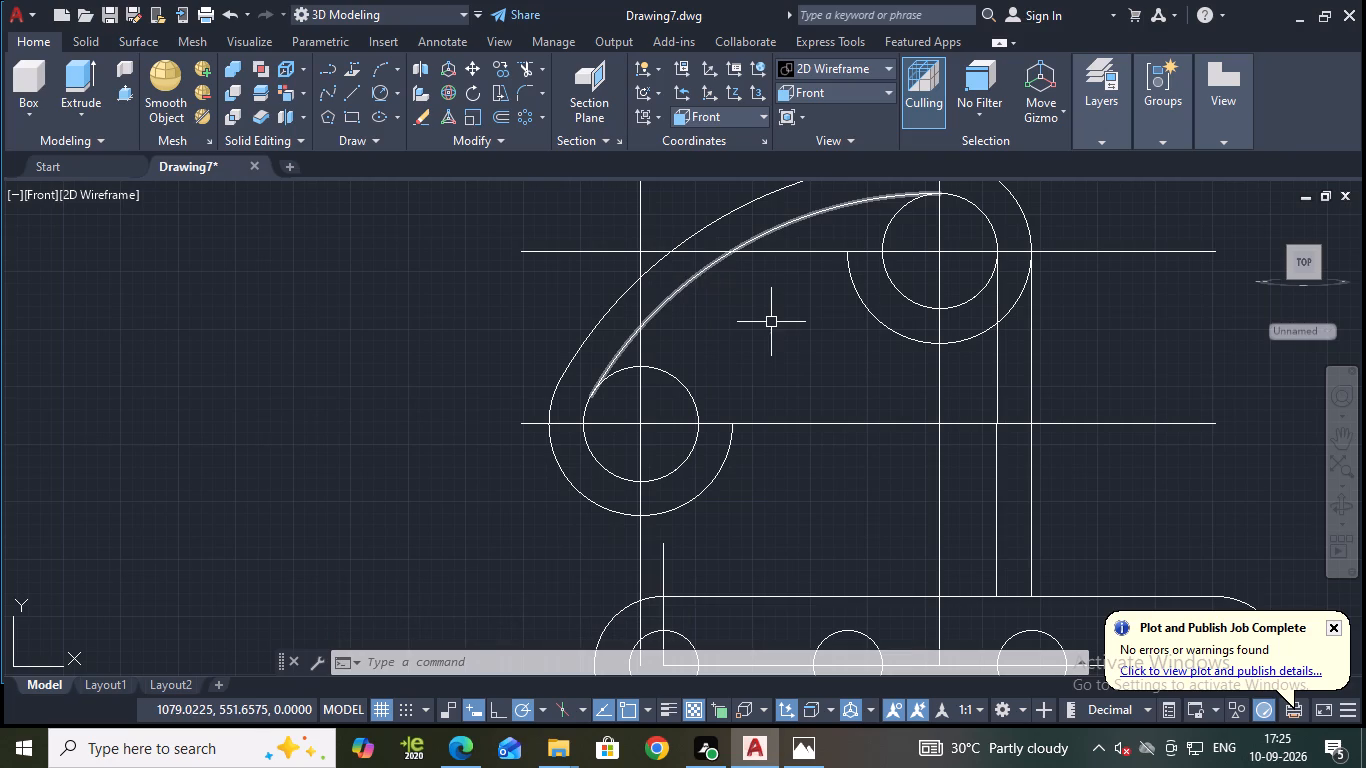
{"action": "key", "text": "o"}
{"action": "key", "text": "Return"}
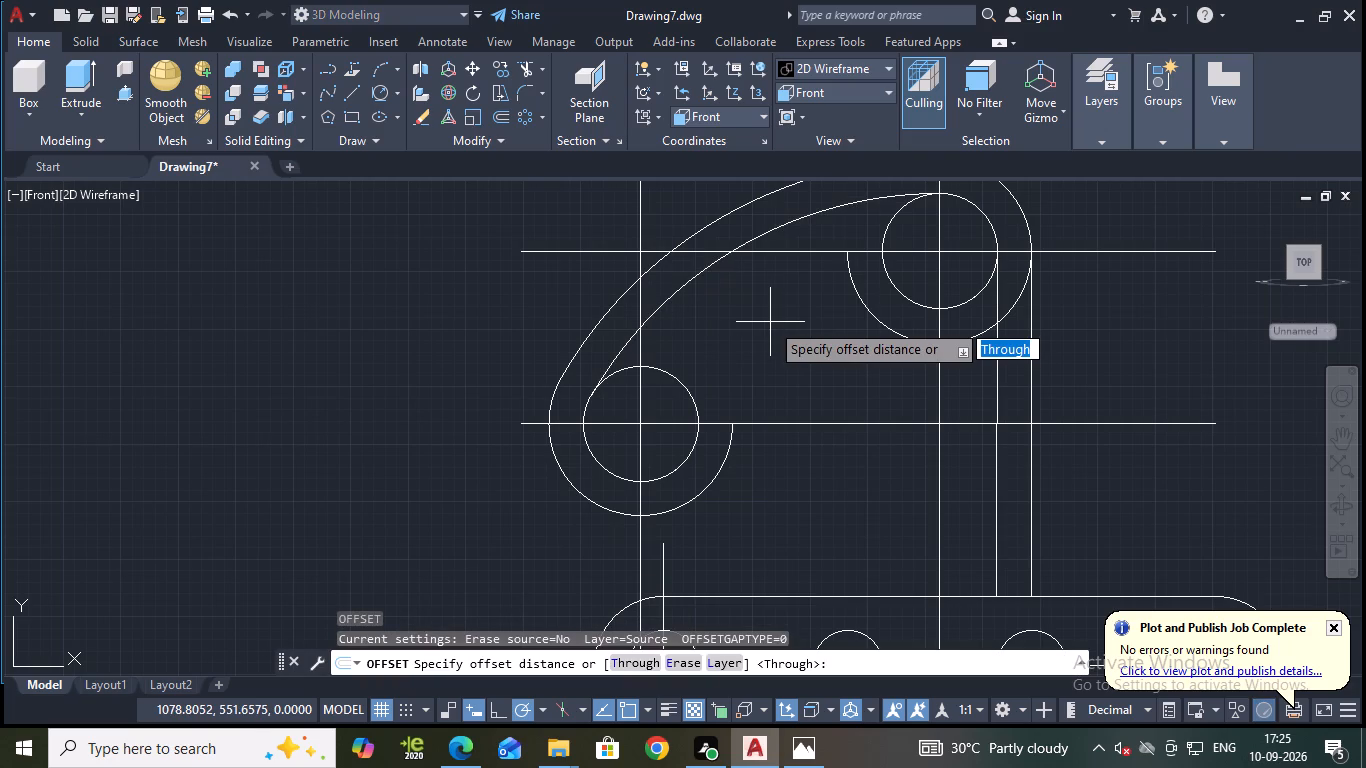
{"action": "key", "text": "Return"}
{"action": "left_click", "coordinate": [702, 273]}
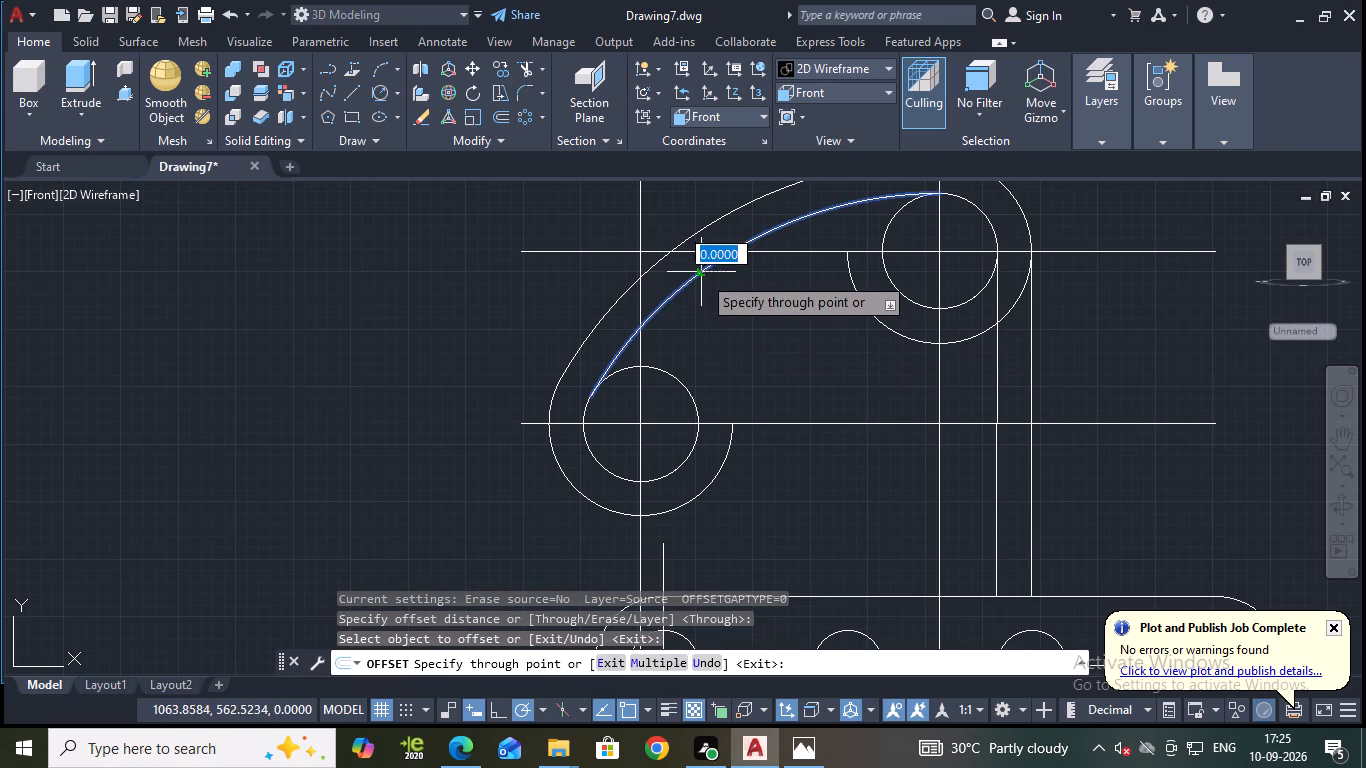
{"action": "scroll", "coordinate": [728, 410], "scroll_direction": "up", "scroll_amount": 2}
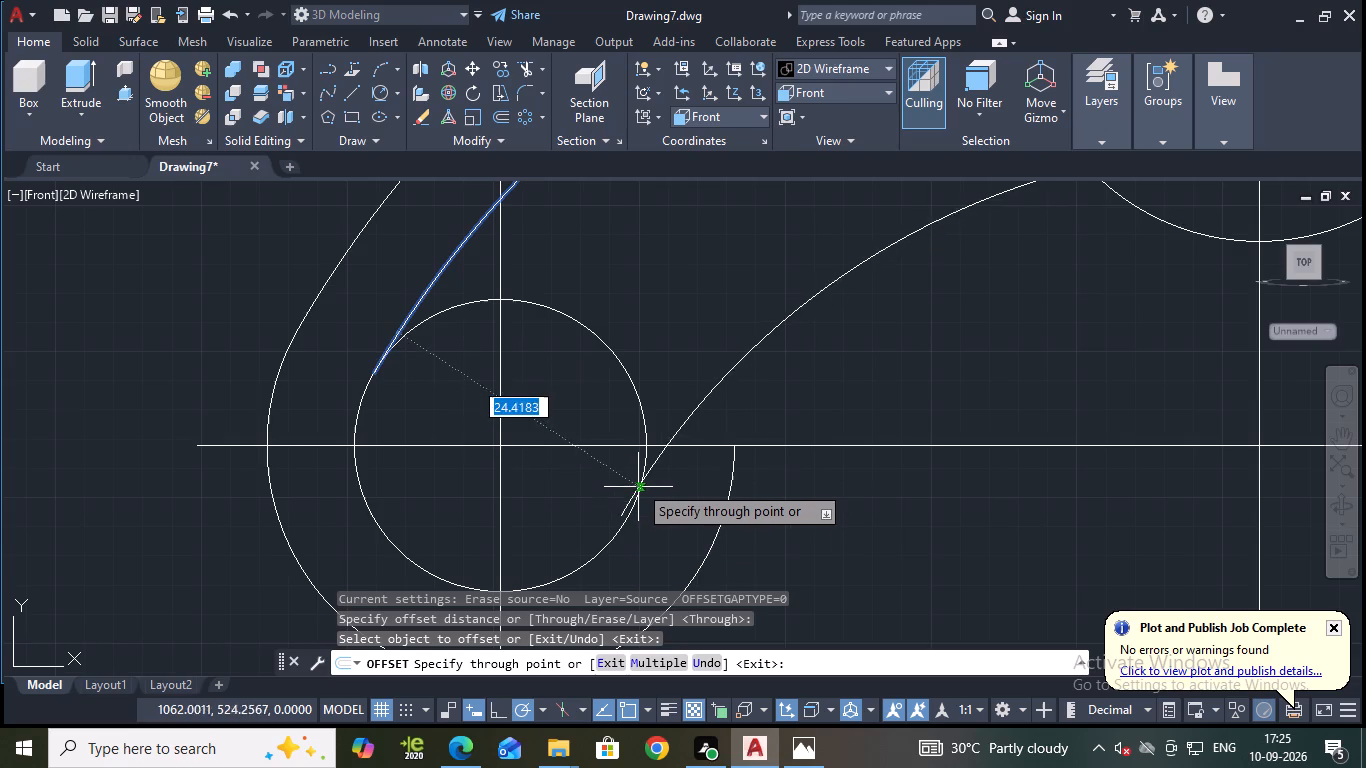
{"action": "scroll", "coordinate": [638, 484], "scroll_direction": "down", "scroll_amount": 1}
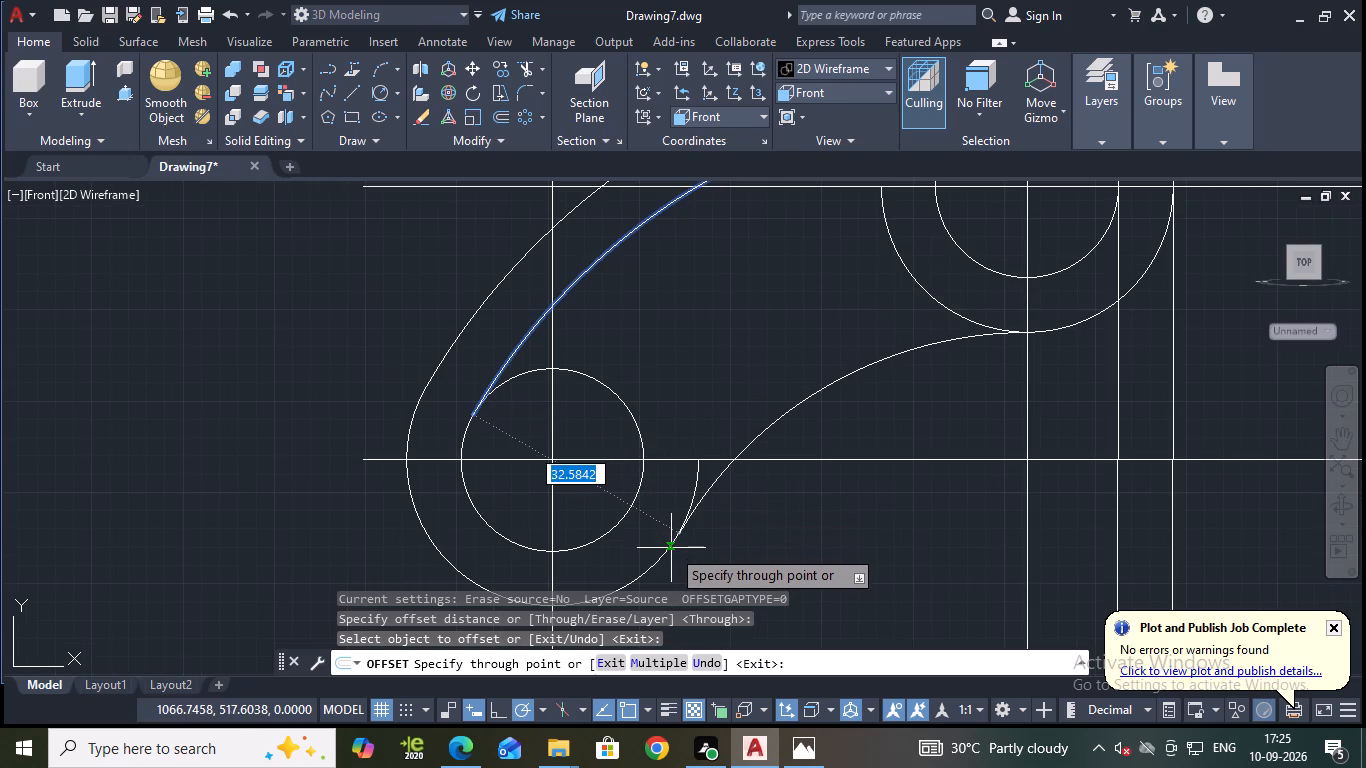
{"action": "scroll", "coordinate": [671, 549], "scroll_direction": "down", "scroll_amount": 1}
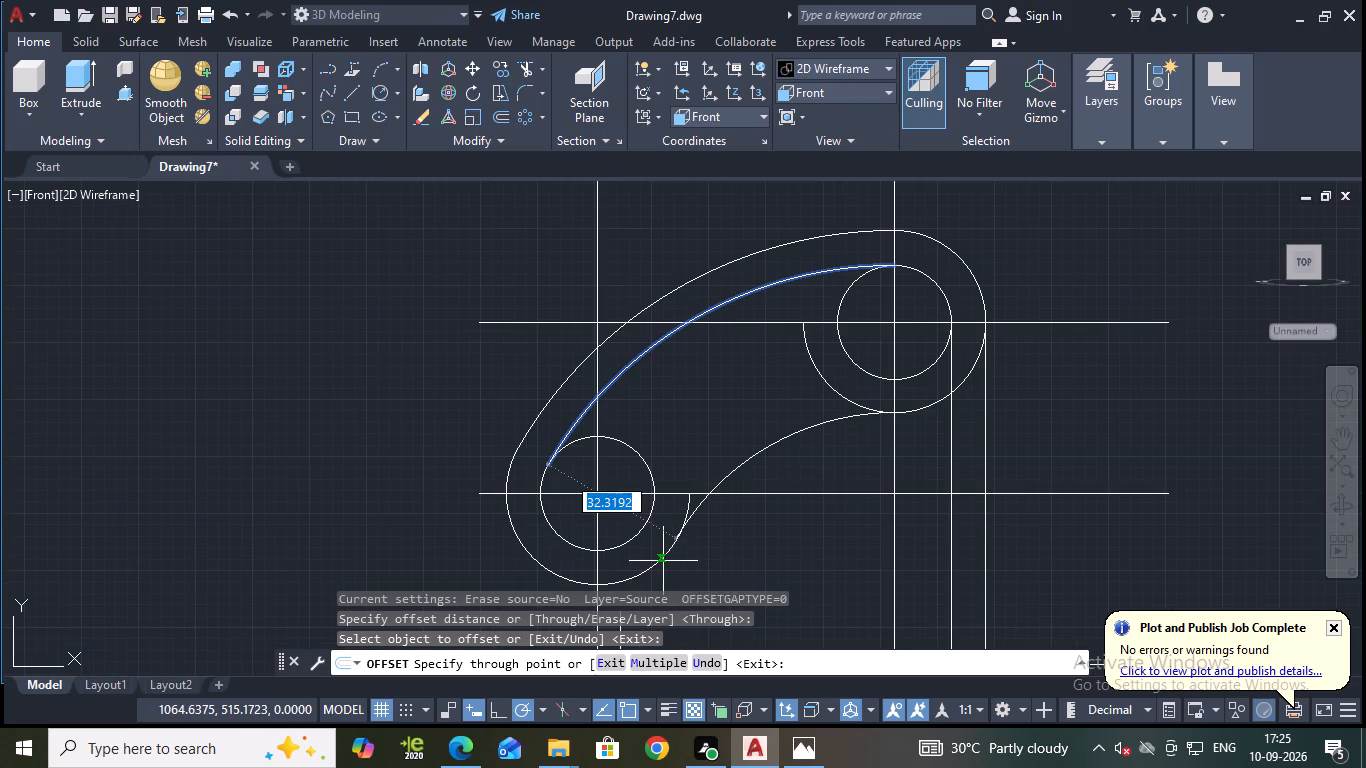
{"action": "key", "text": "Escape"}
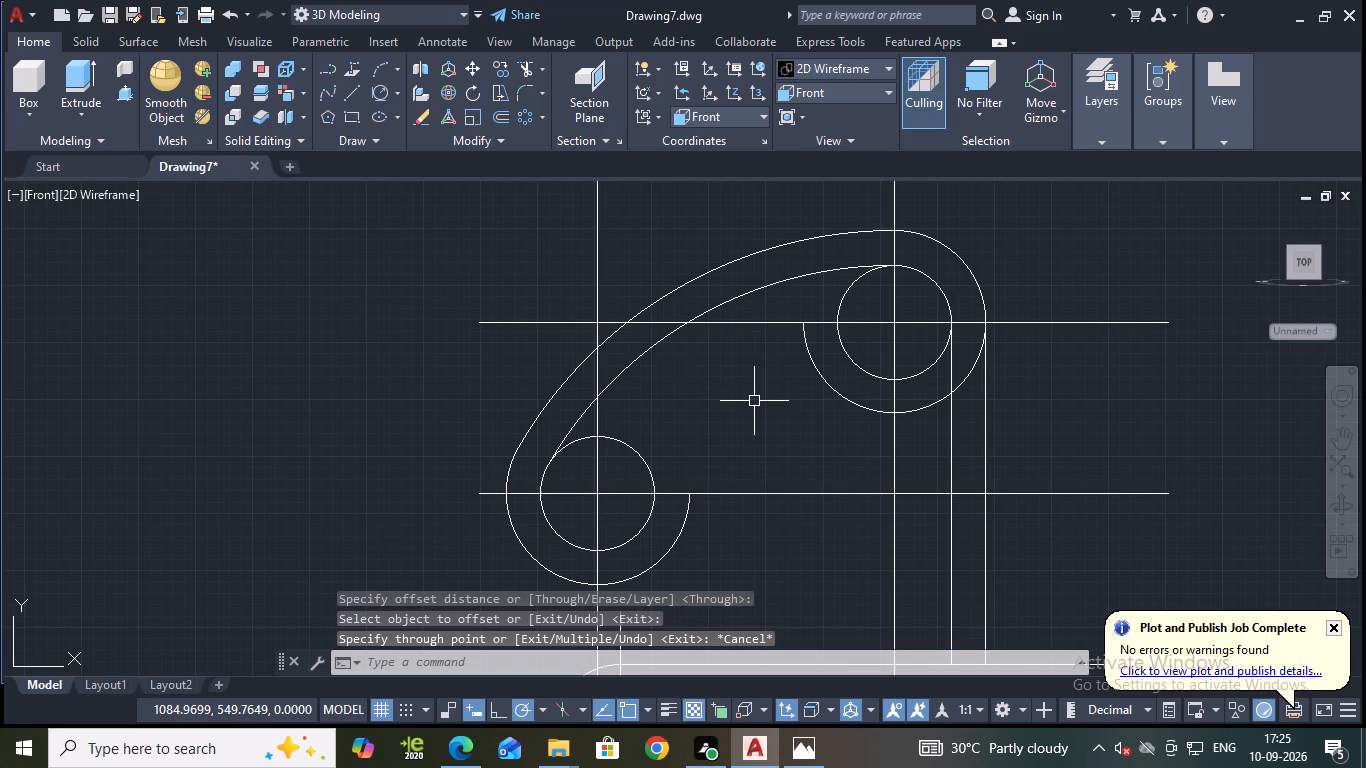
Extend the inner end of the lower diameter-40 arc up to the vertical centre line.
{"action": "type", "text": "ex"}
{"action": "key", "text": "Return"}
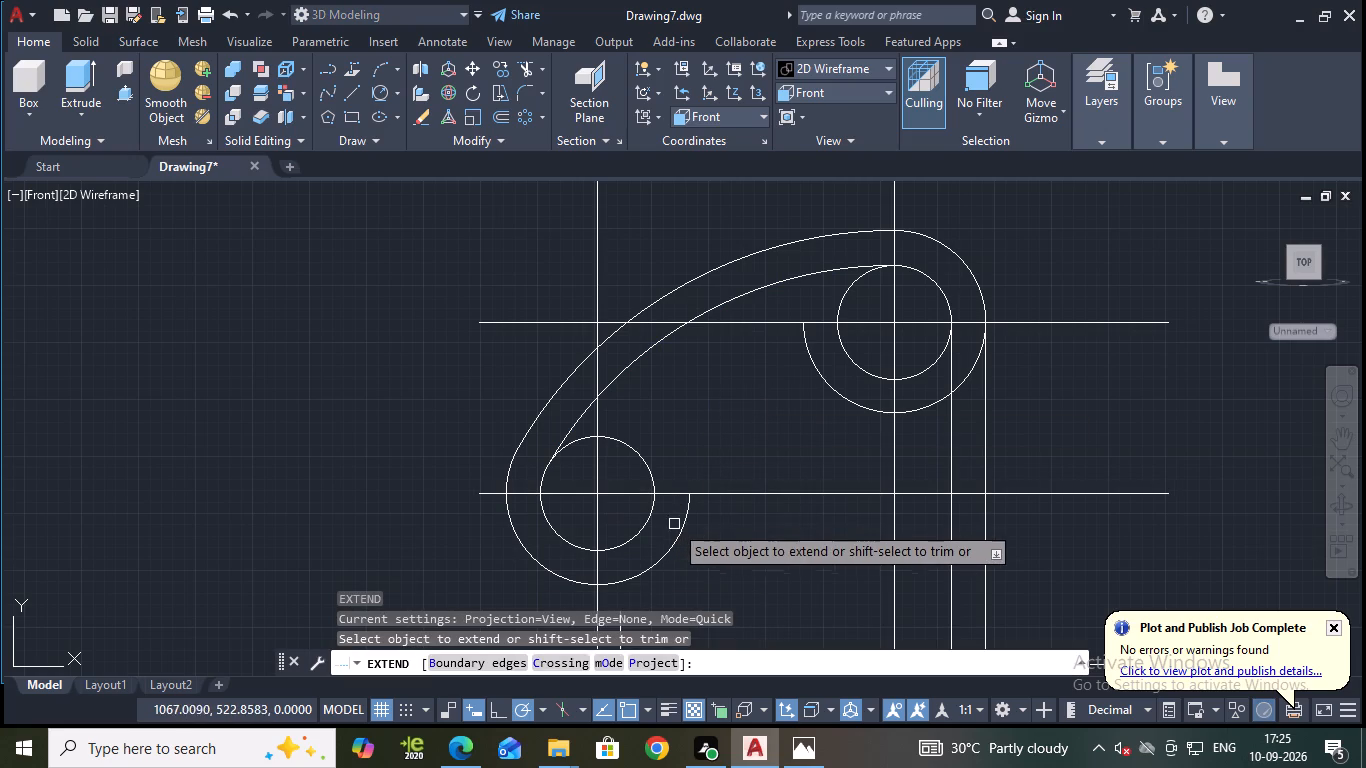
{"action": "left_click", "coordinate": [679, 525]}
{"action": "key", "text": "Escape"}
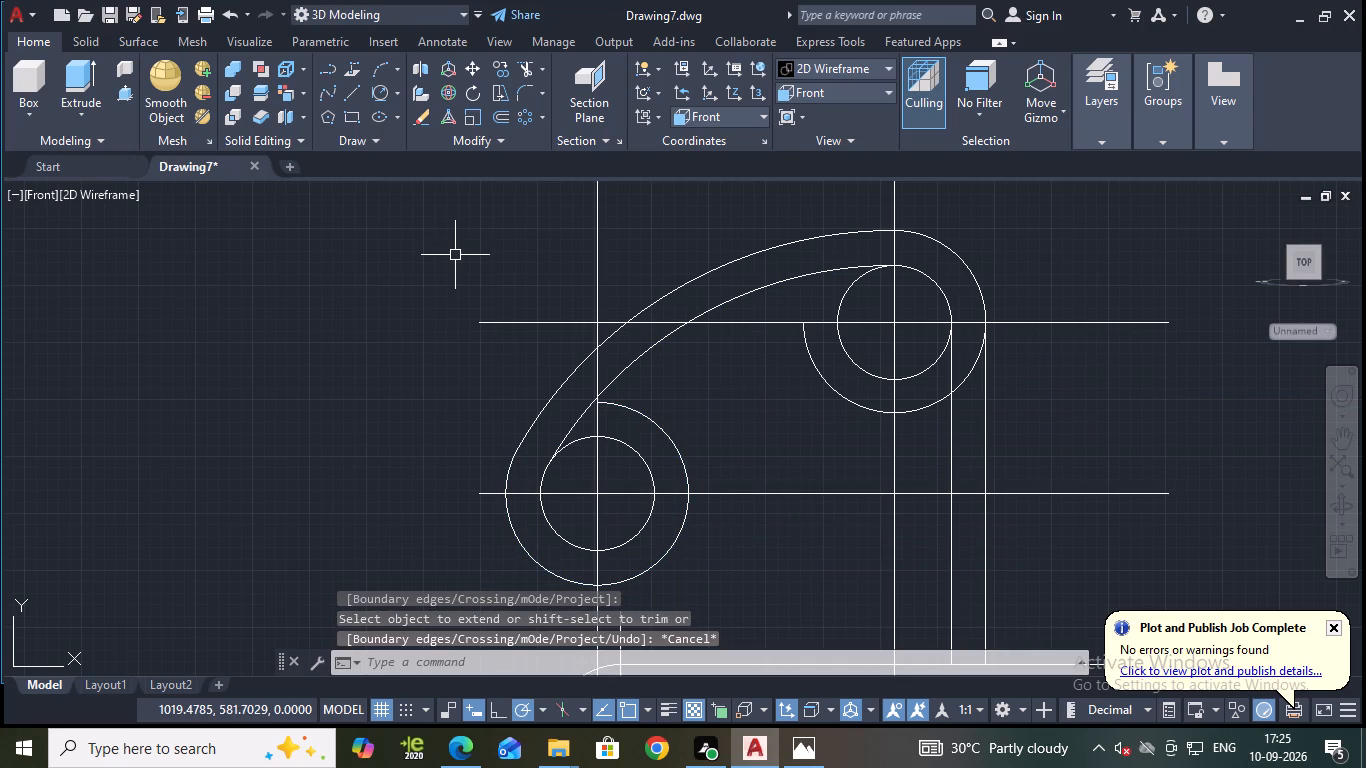
Draw a Tan, Tan, Radius circle of radius 62.5 touching the lower inner sides of both diameter-25 circles.
{"action": "left_click", "coordinate": [382, 96]}
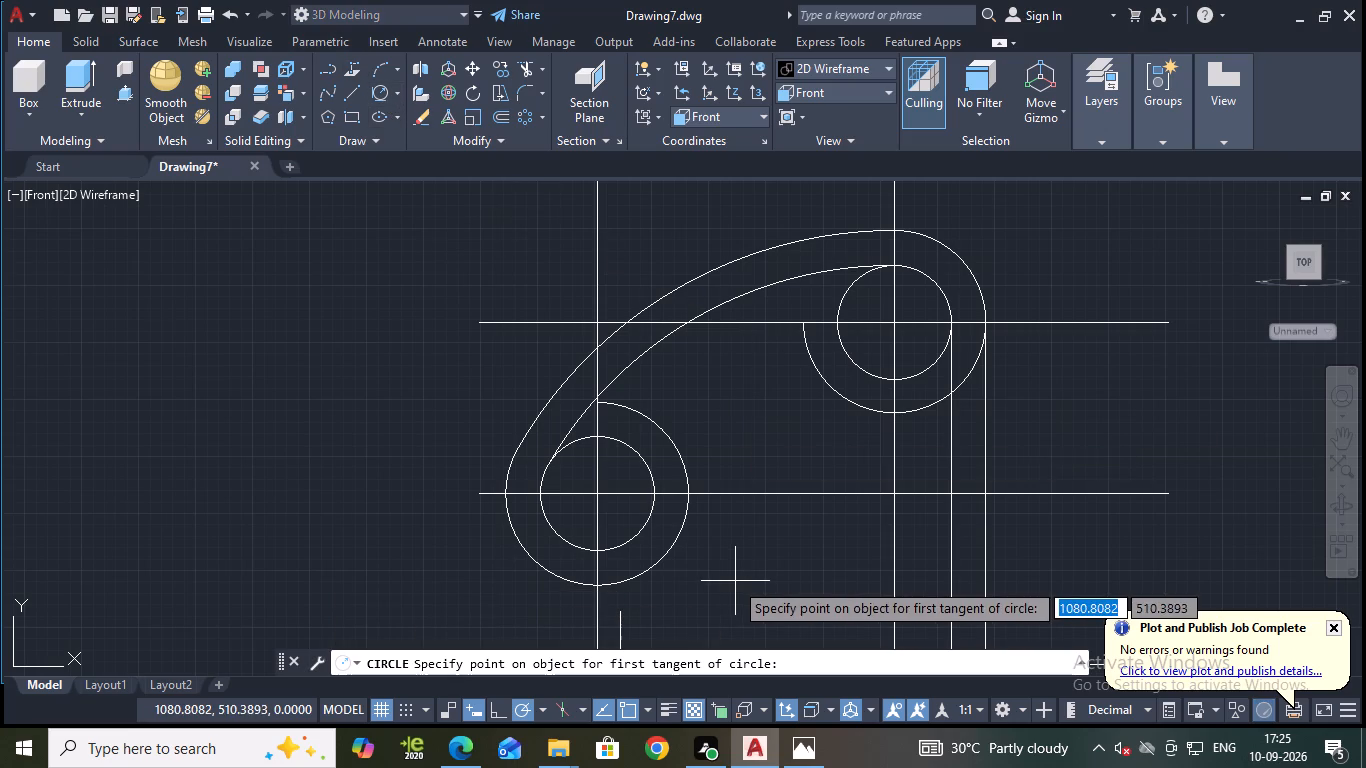
{"action": "left_click", "coordinate": [635, 538]}
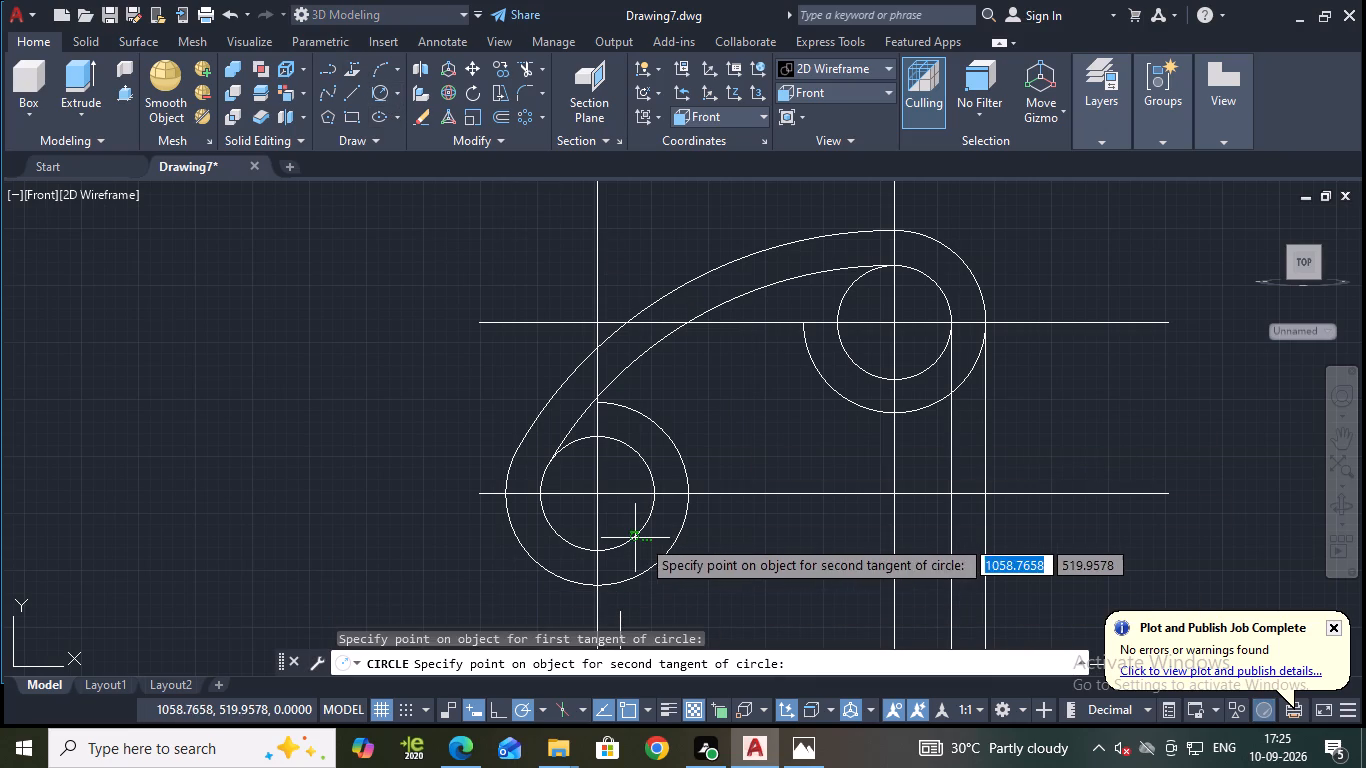
{"action": "left_click", "coordinate": [887, 381]}
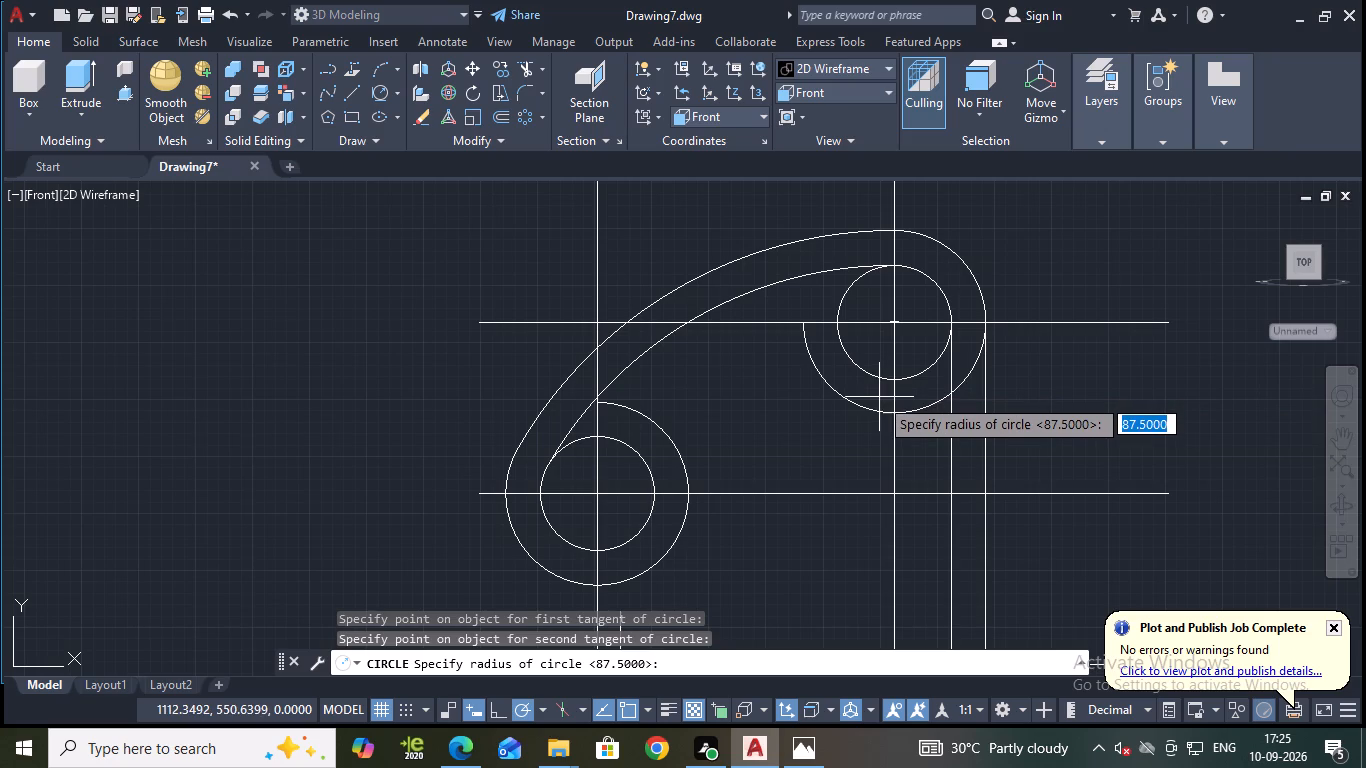
{"action": "key", "text": "6"}
{"action": "key", "text": "2"}
{"action": "key", "text": "period"}
{"action": "key", "text": "5"}
{"action": "key", "text": "Return"}
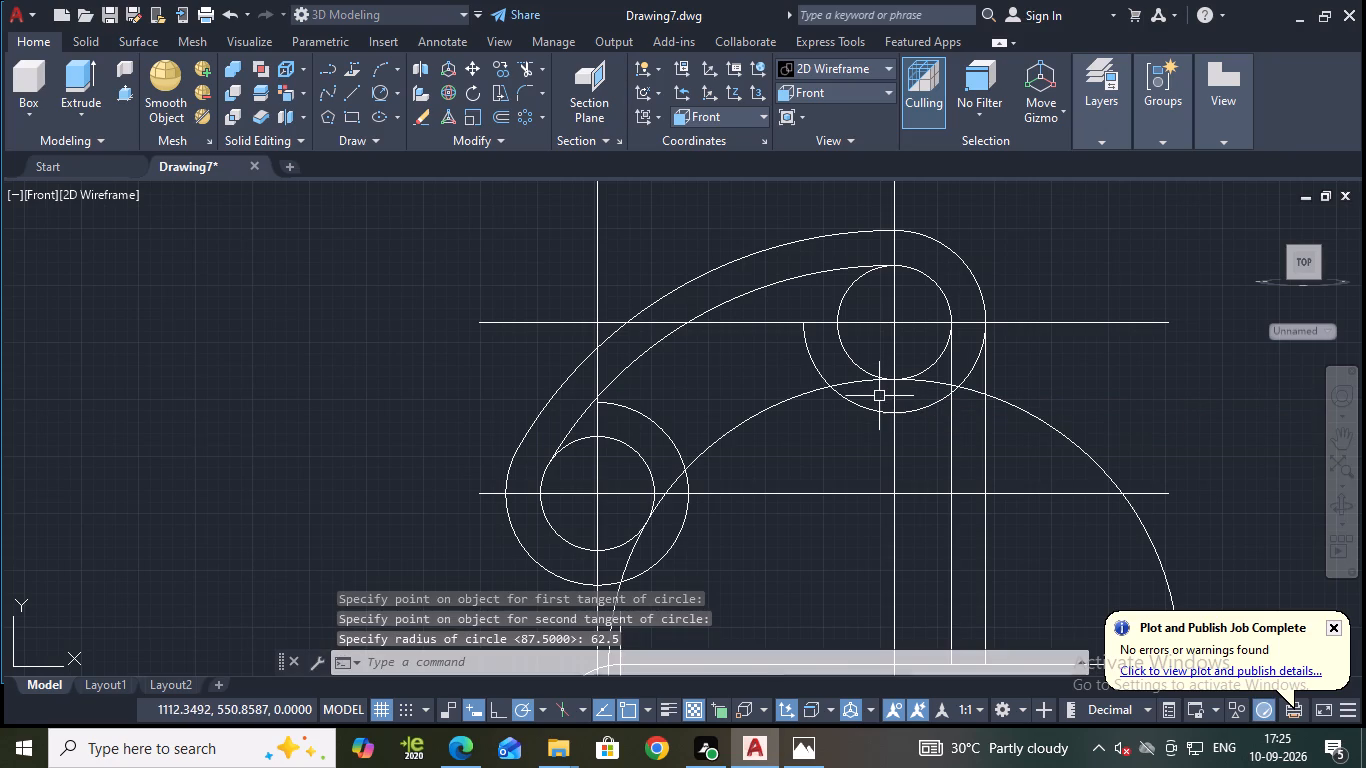
{"action": "key", "text": "Escape"}
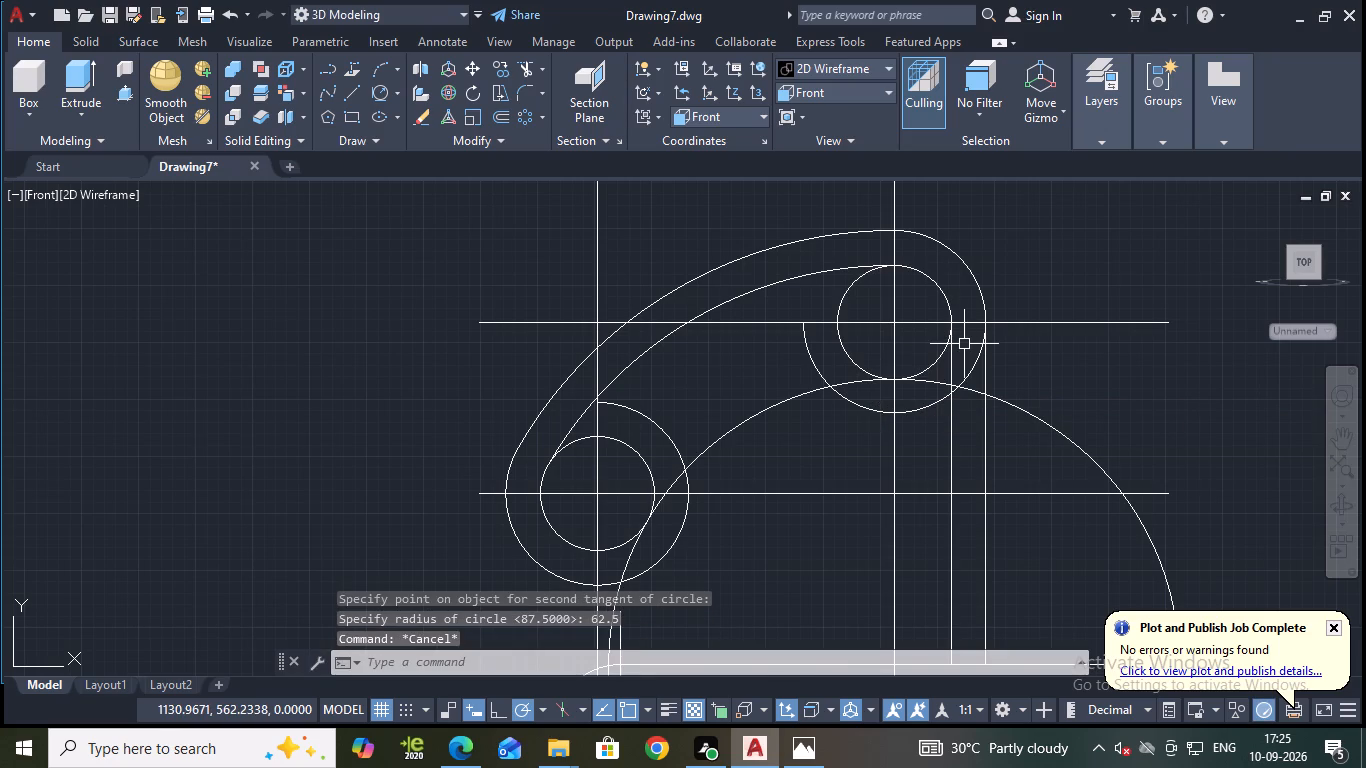
Trim the radius-62.5 circle beyond its tangent points on the two diameter-25 circles, keeping the arc between them.
{"action": "type", "text": "tr"}
{"action": "key", "text": "Return"}
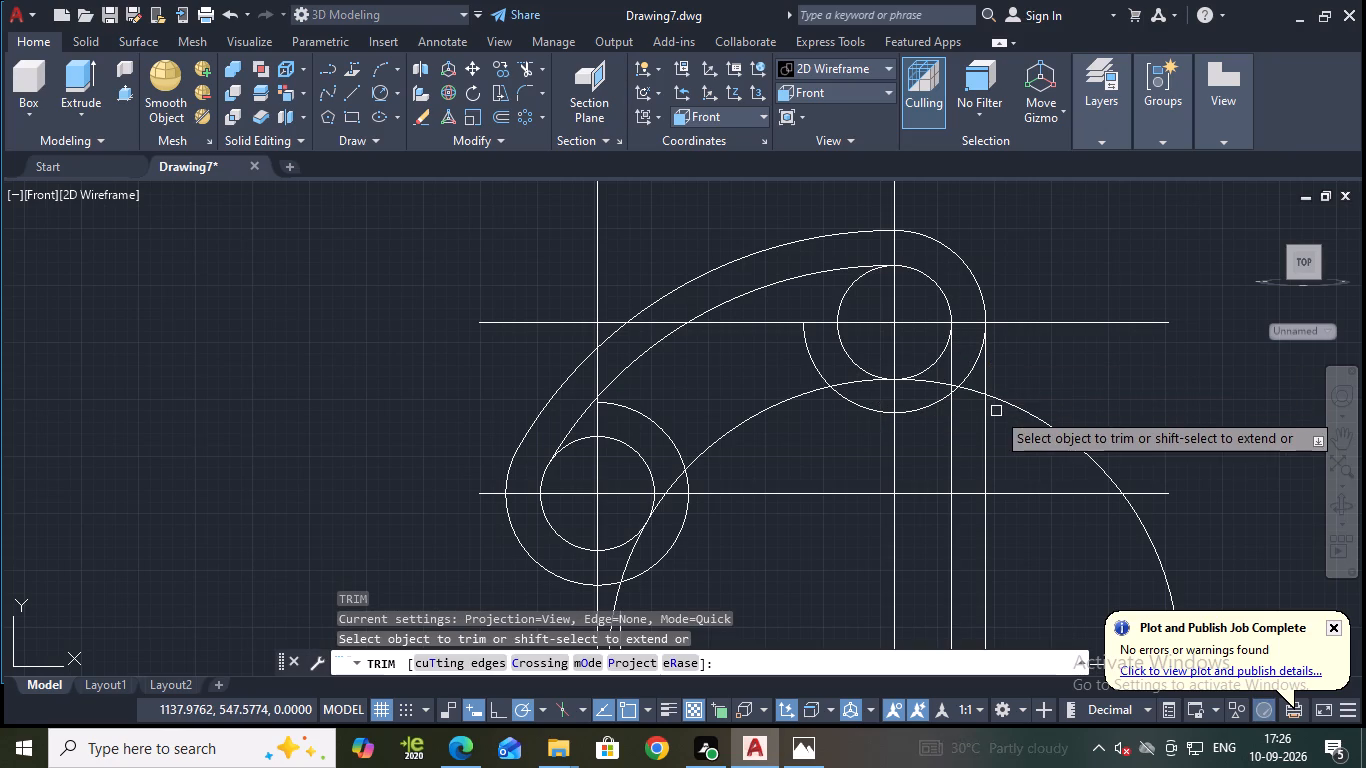
{"action": "left_click", "coordinate": [1019, 414]}
{"action": "middle_click_drag", "start_coordinate": [757, 532], "coordinate": [764, 457]}
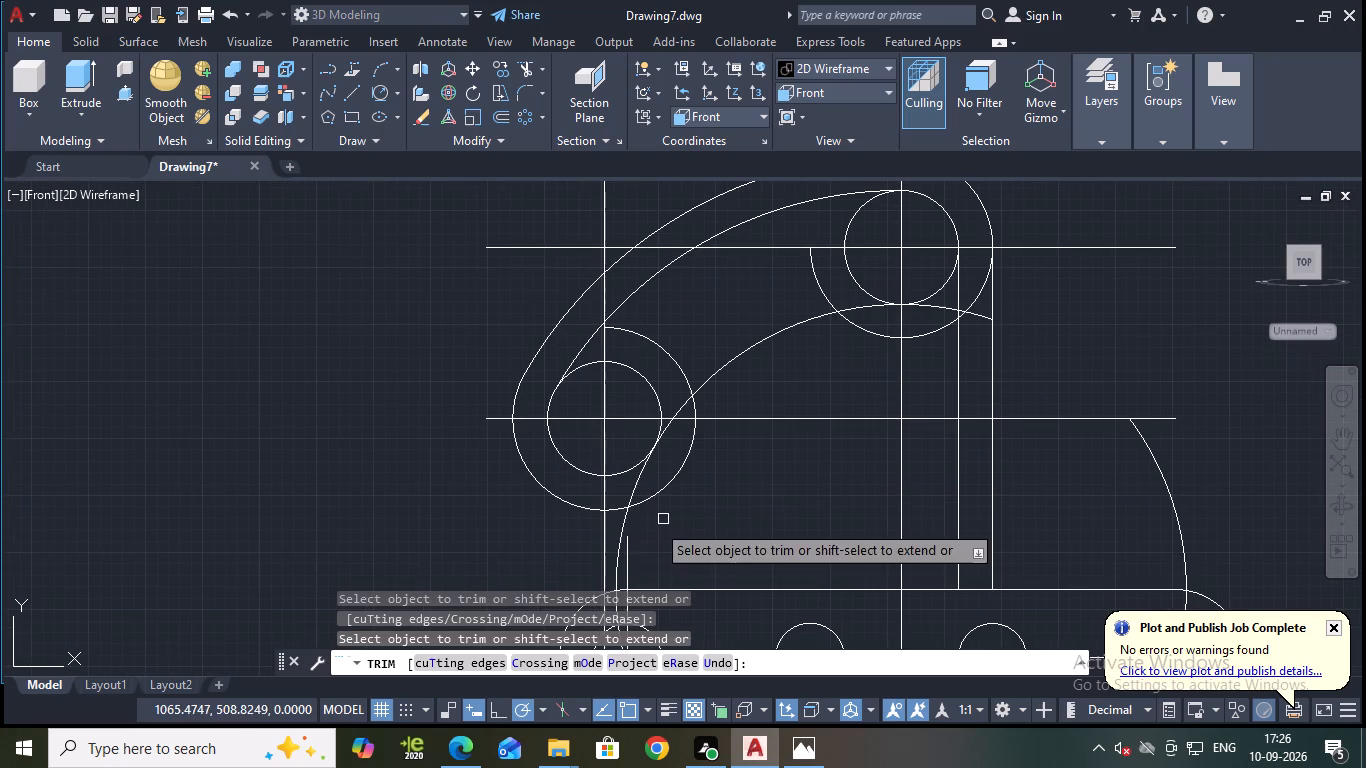
{"action": "left_click", "coordinate": [626, 529]}
{"action": "left_click", "coordinate": [640, 485]}
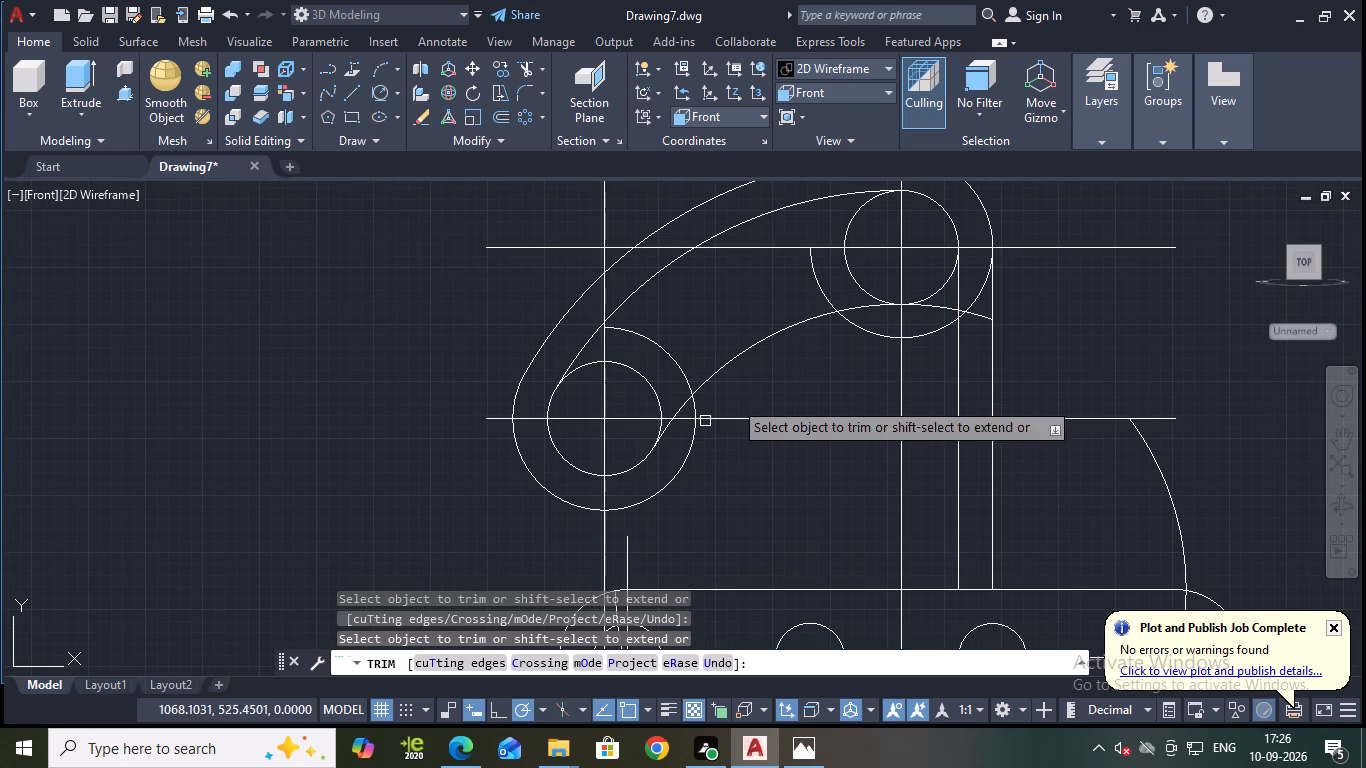
{"action": "left_click", "coordinate": [948, 307]}
{"action": "scroll", "coordinate": [953, 312], "scroll_direction": "up", "scroll_amount": 1}
{"action": "left_click", "coordinate": [990, 313]}
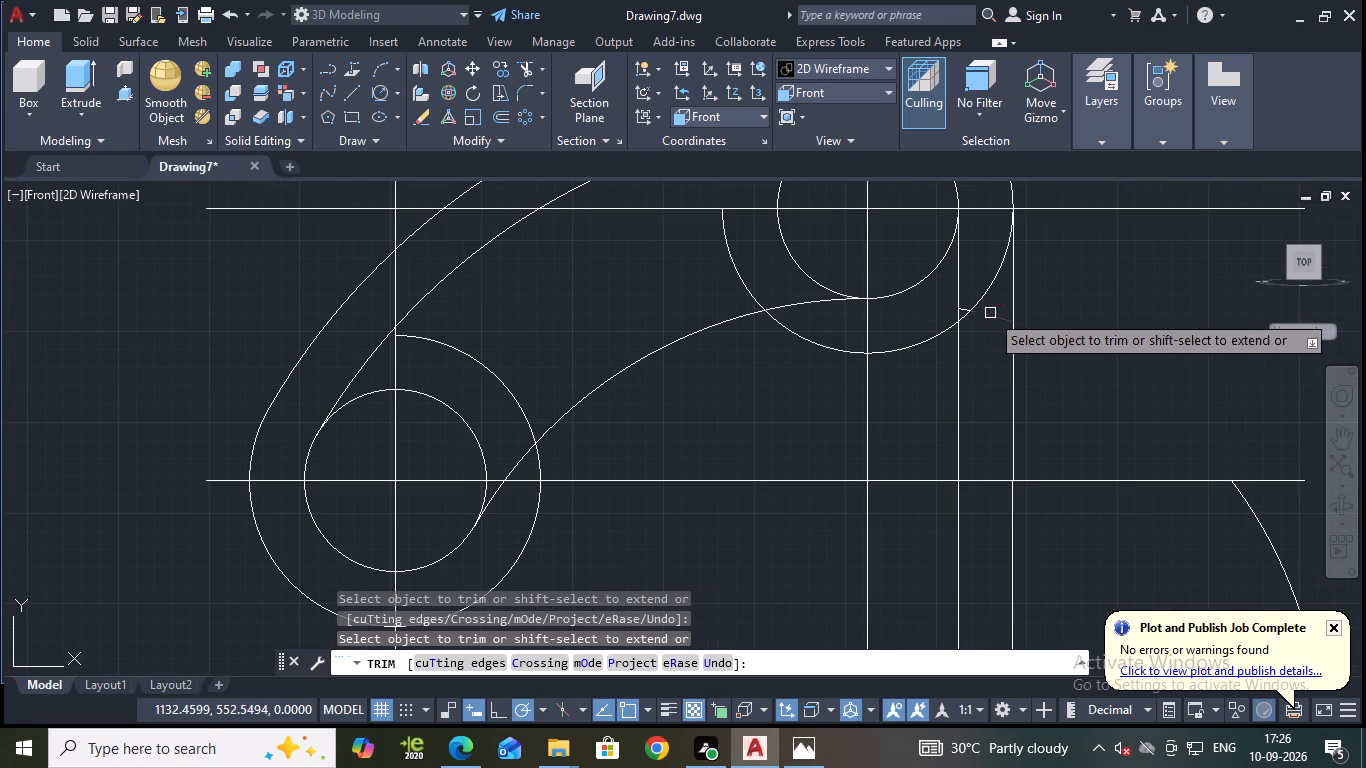
Trim the inner ends of both diameter-40 arcs back to the radius-62.5 arc and remove the leftover fragment near the upper circle.
{"action": "left_click", "coordinate": [747, 281]}
{"action": "scroll", "coordinate": [958, 345], "scroll_direction": "up", "scroll_amount": 2}
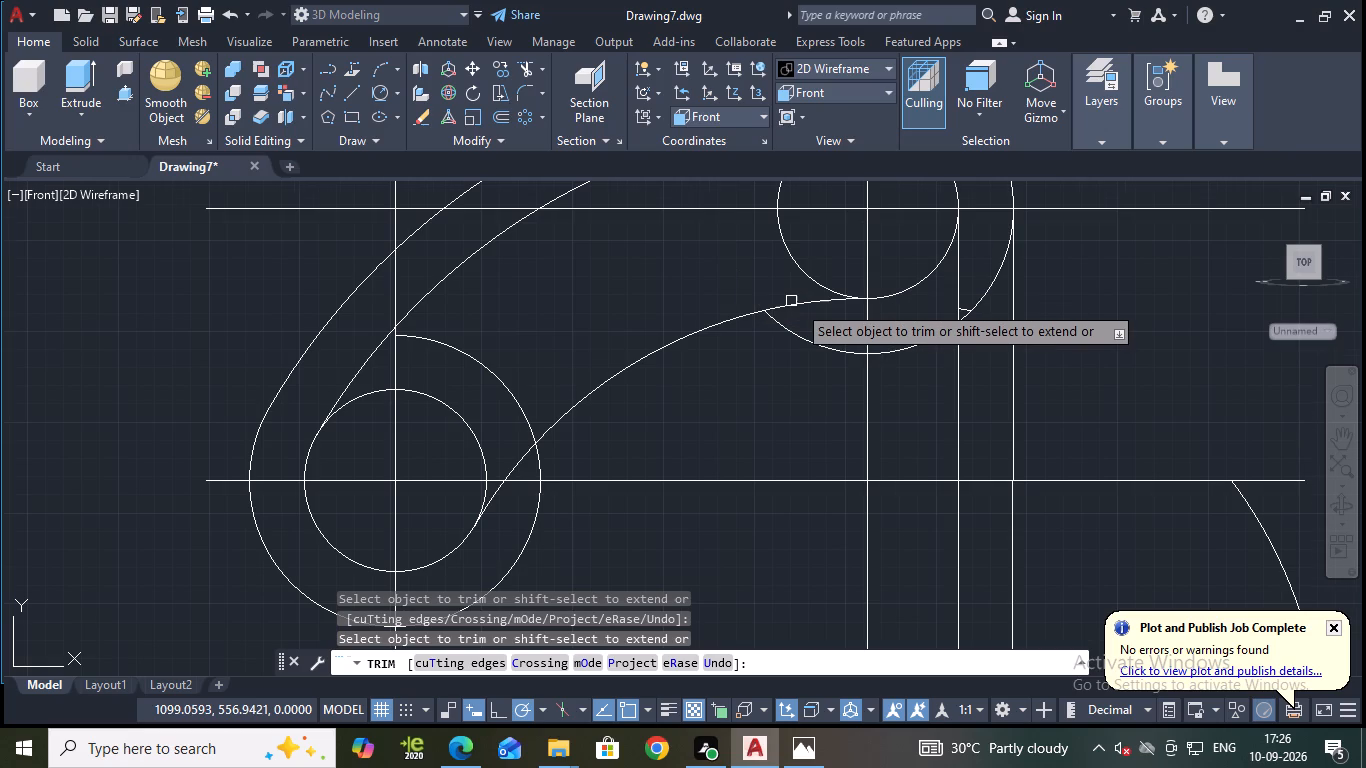
{"action": "left_click", "coordinate": [970, 252]}
{"action": "scroll", "coordinate": [850, 445], "scroll_direction": "down", "scroll_amount": 3}
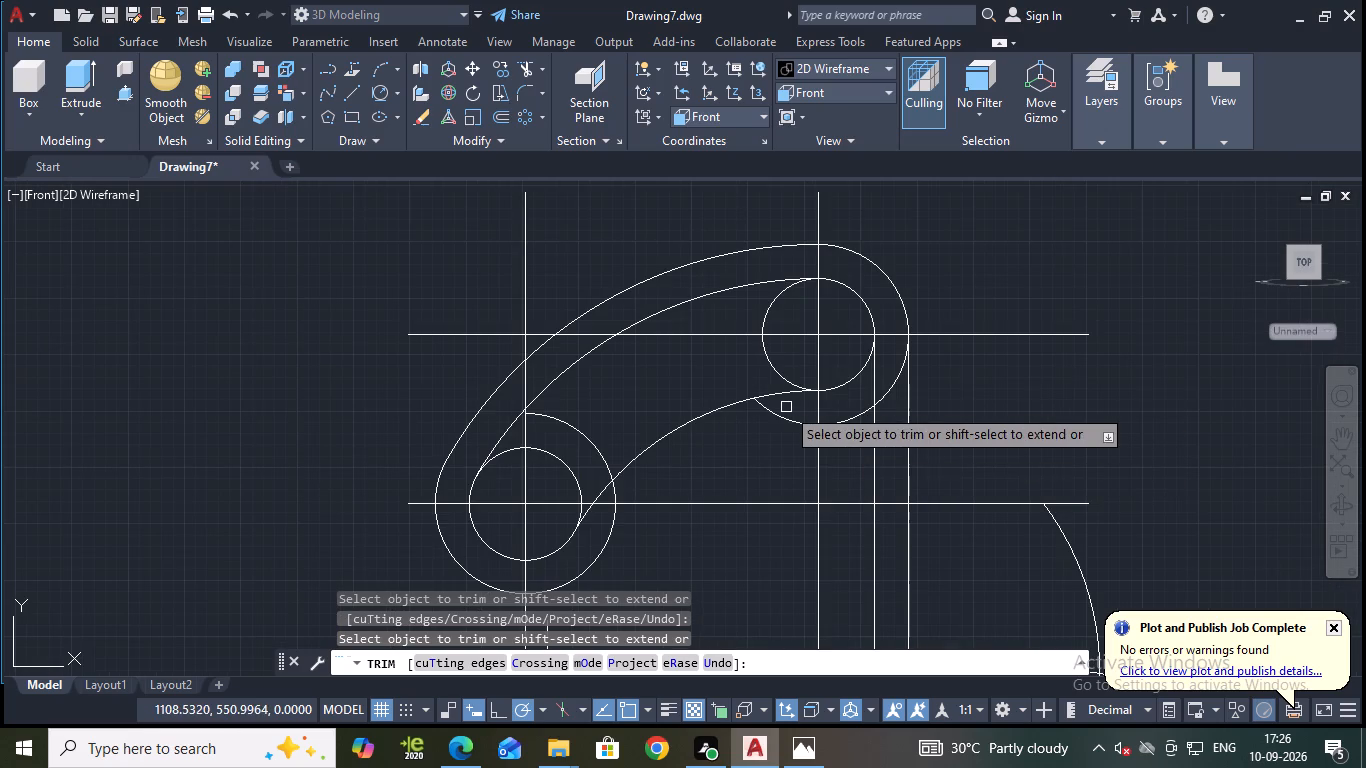
{"action": "left_click", "coordinate": [578, 430]}
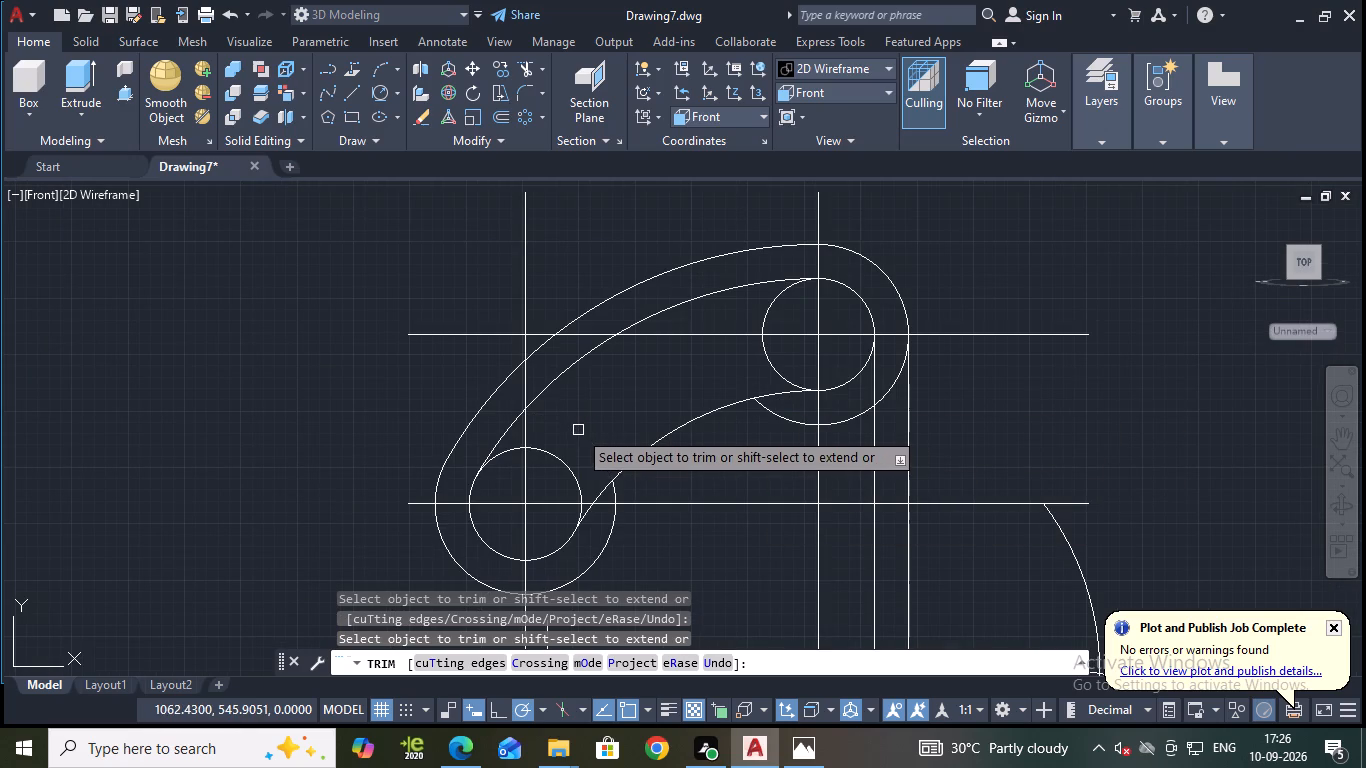
{"action": "scroll", "coordinate": [623, 508], "scroll_direction": "up", "scroll_amount": 1}
{"action": "scroll", "coordinate": [653, 537], "scroll_direction": "down", "scroll_amount": 1}
{"action": "middle_click_drag", "start_coordinate": [659, 544], "coordinate": [660, 516]}
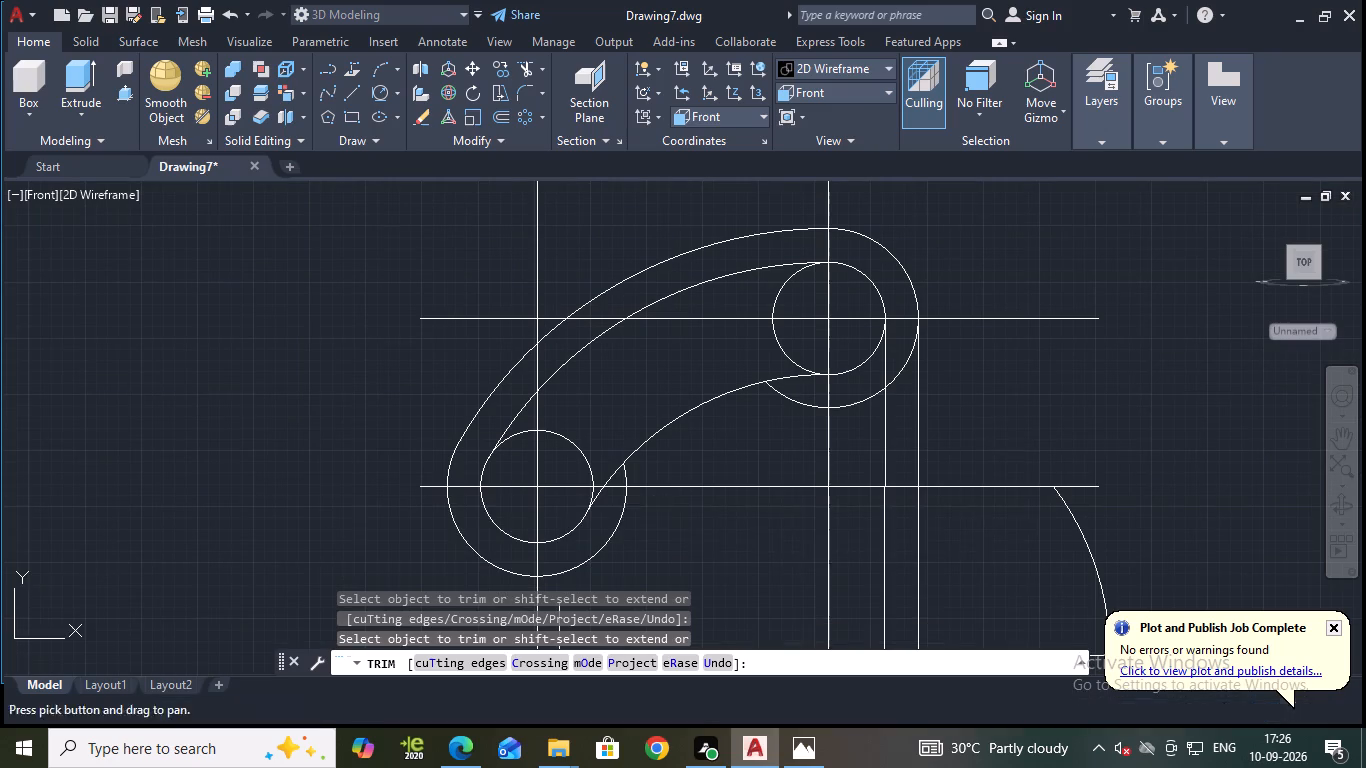
{"action": "key", "text": "Escape"}
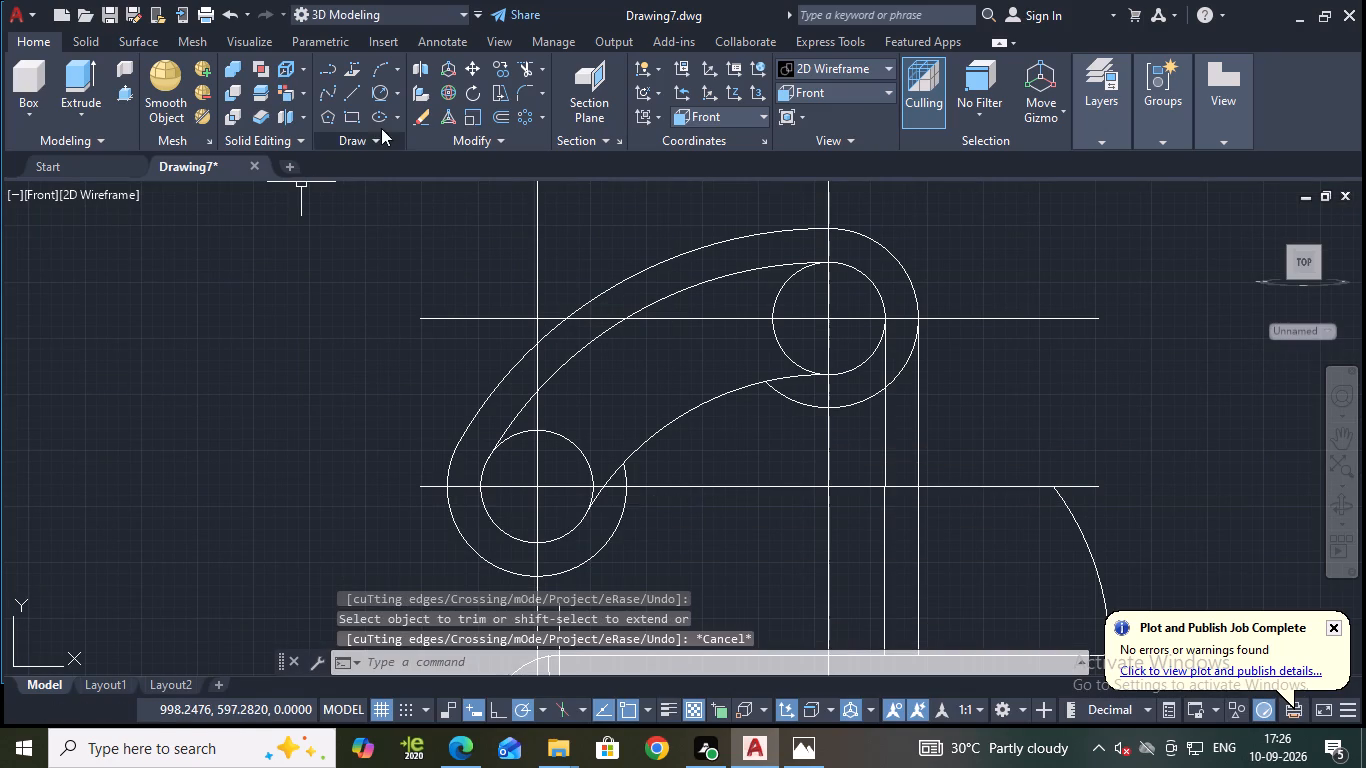
Draw a Tan, Tan, Radius circle of radius 55 touching the lower inner sides of both diameter-40 arcs.
{"action": "left_click", "coordinate": [376, 89]}
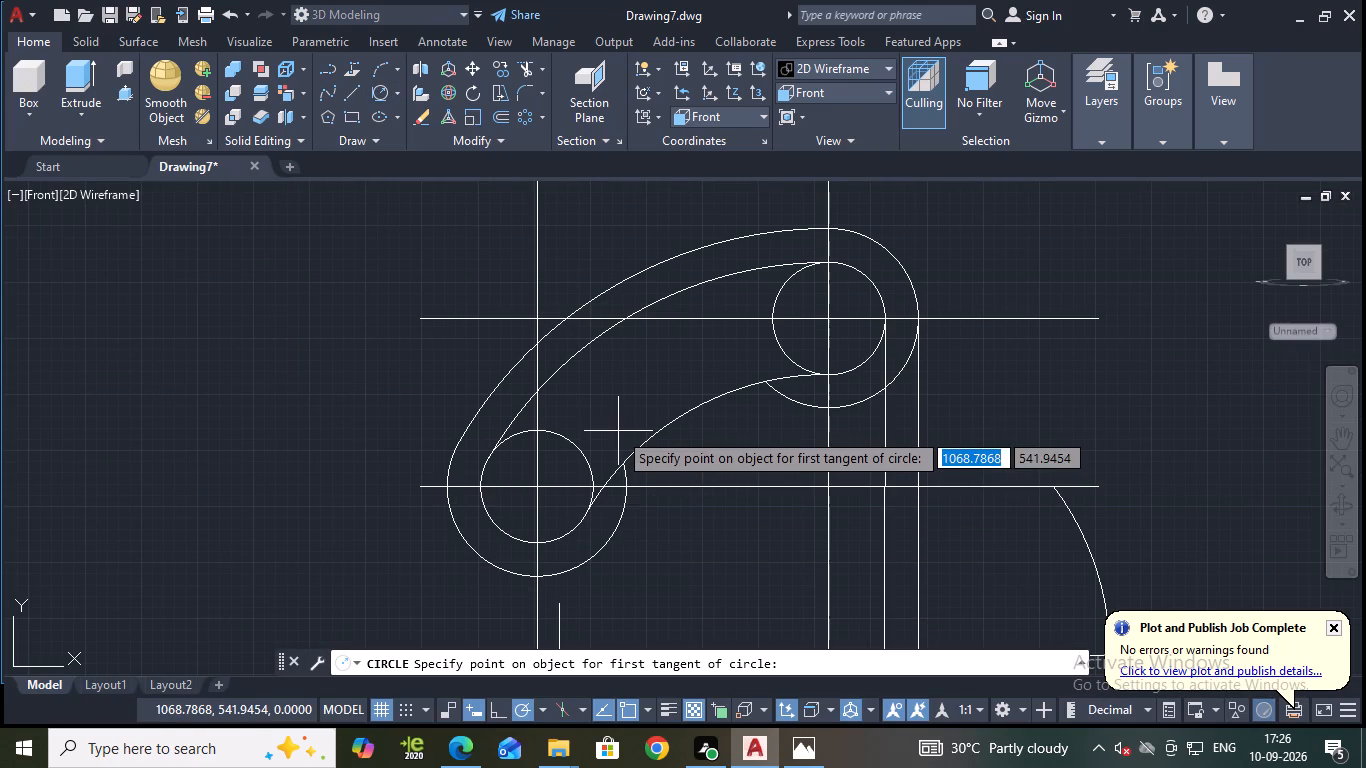
{"action": "left_click", "coordinate": [572, 562]}
{"action": "left_click", "coordinate": [573, 565]}
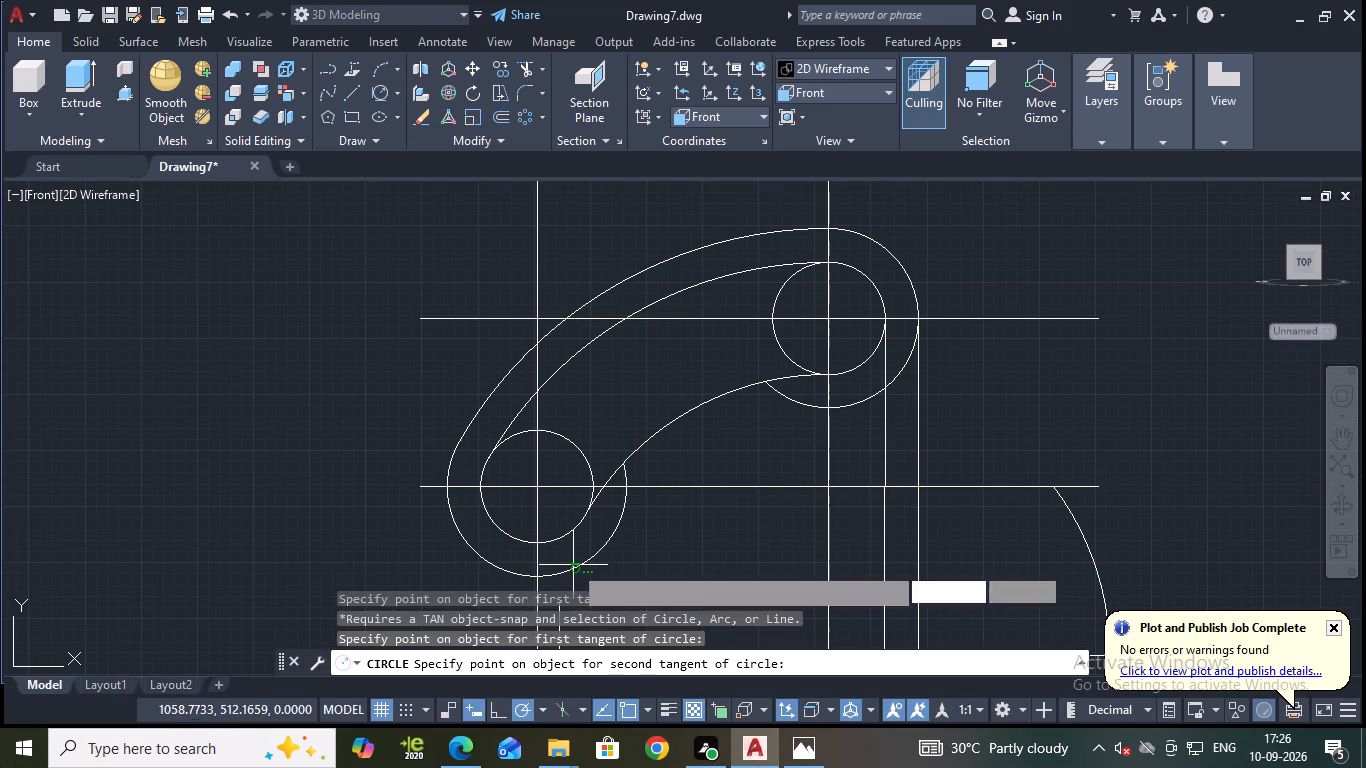
{"action": "left_click", "coordinate": [860, 402]}
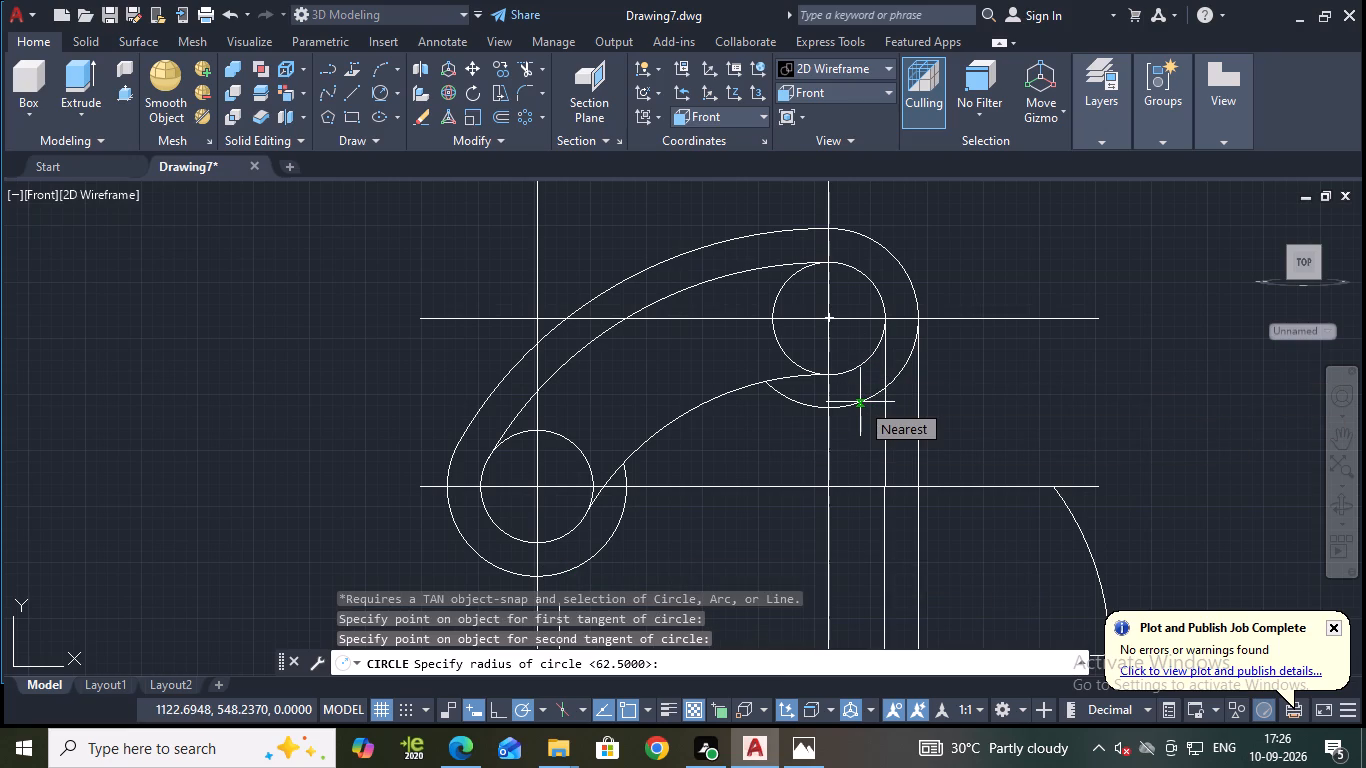
{"action": "type", "text": "55"}
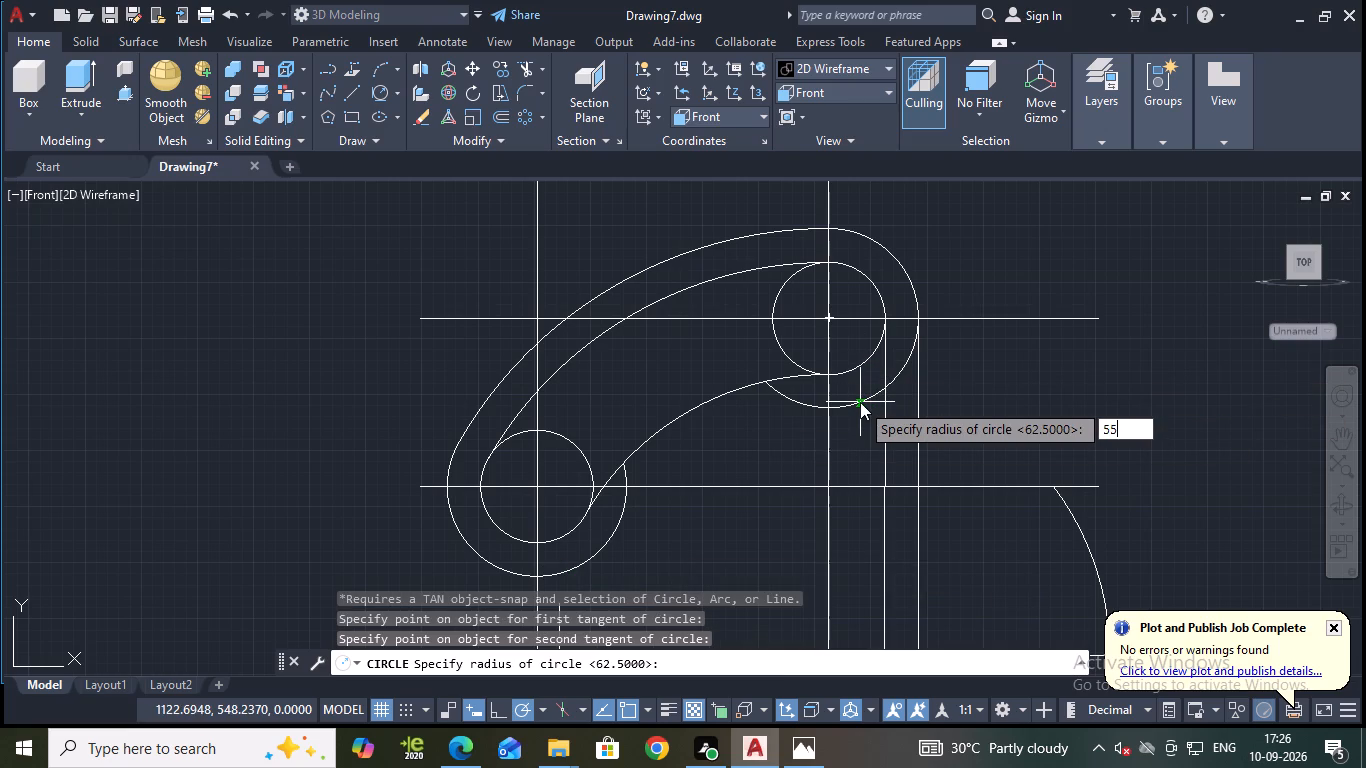
{"action": "key", "text": "Return"}
{"action": "key", "text": "Escape"}
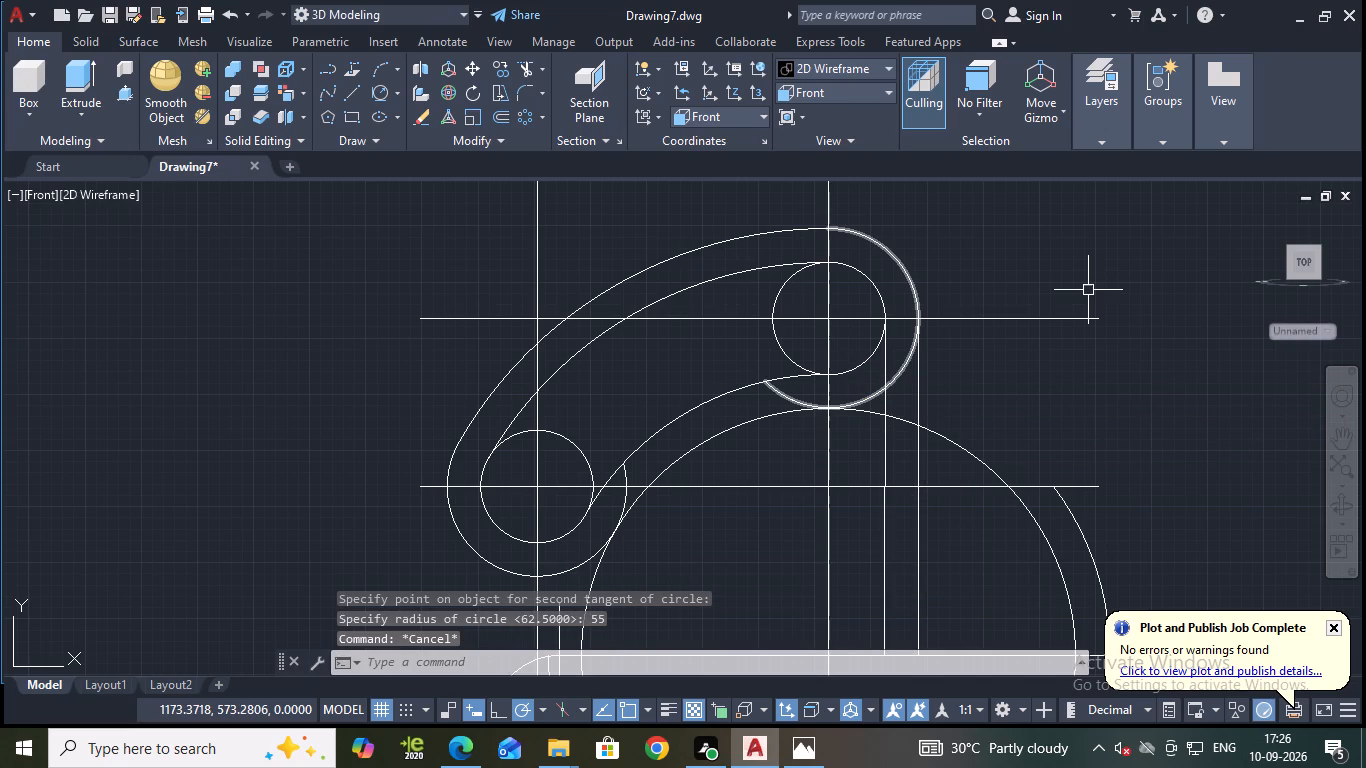
Trim the radius-55 circle beyond its tangent points on the two diameter-40 arcs, keeping the arc between them.
{"action": "type", "text": "tr"}
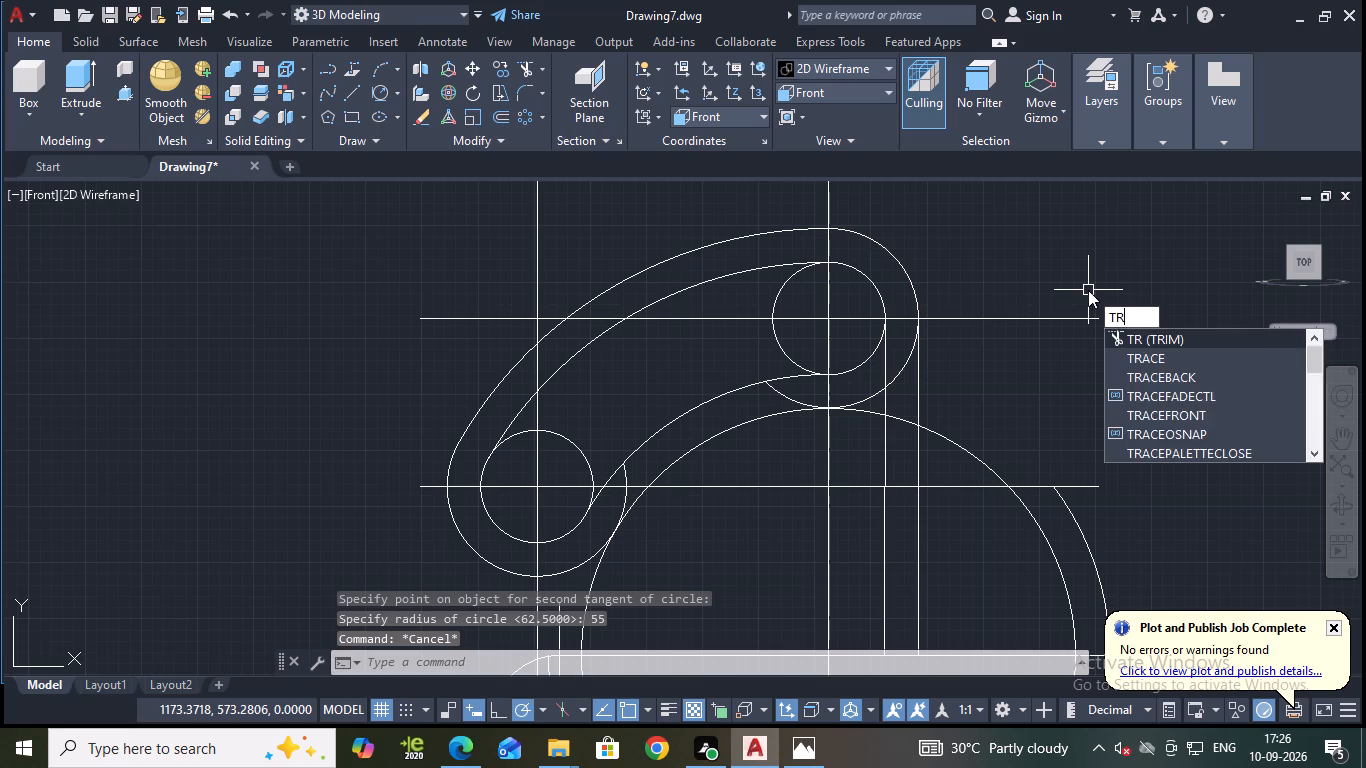
{"action": "key", "text": "Return"}
{"action": "left_click", "coordinate": [966, 451]}
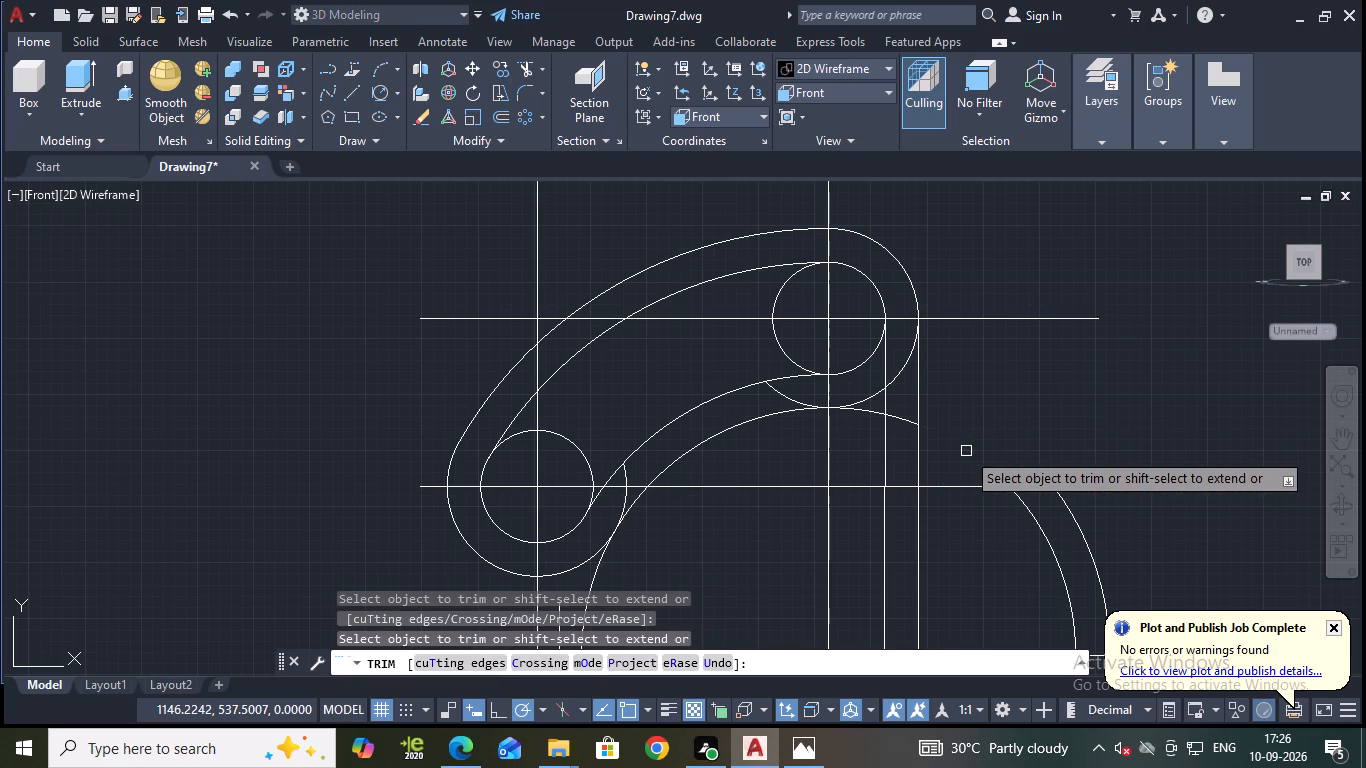
{"action": "left_click", "coordinate": [902, 424]}
{"action": "left_click", "coordinate": [863, 408]}
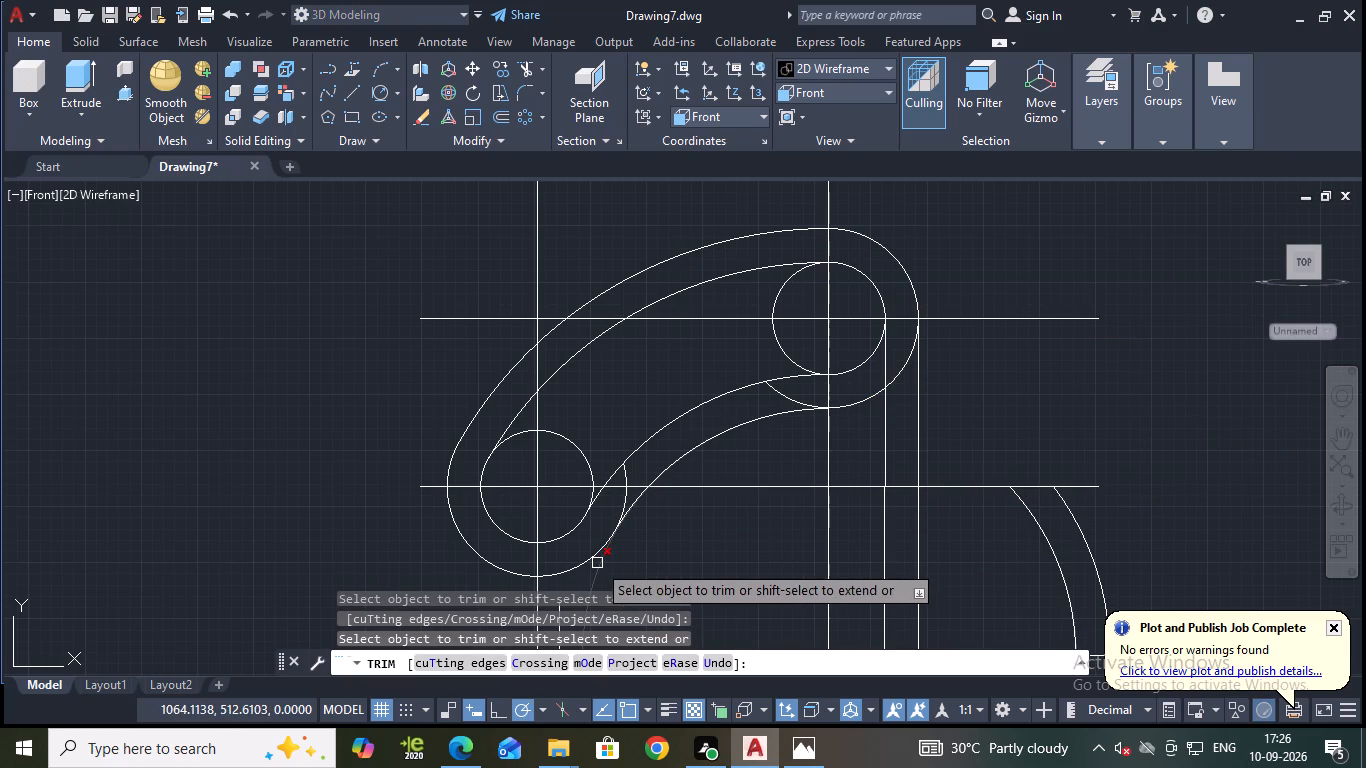
{"action": "left_click", "coordinate": [597, 563]}
Trim the diameter-40 arc ends lying between the radius-62.5 and radius-55 arcs at both ends of the arm.
{"action": "left_click", "coordinate": [626, 475]}
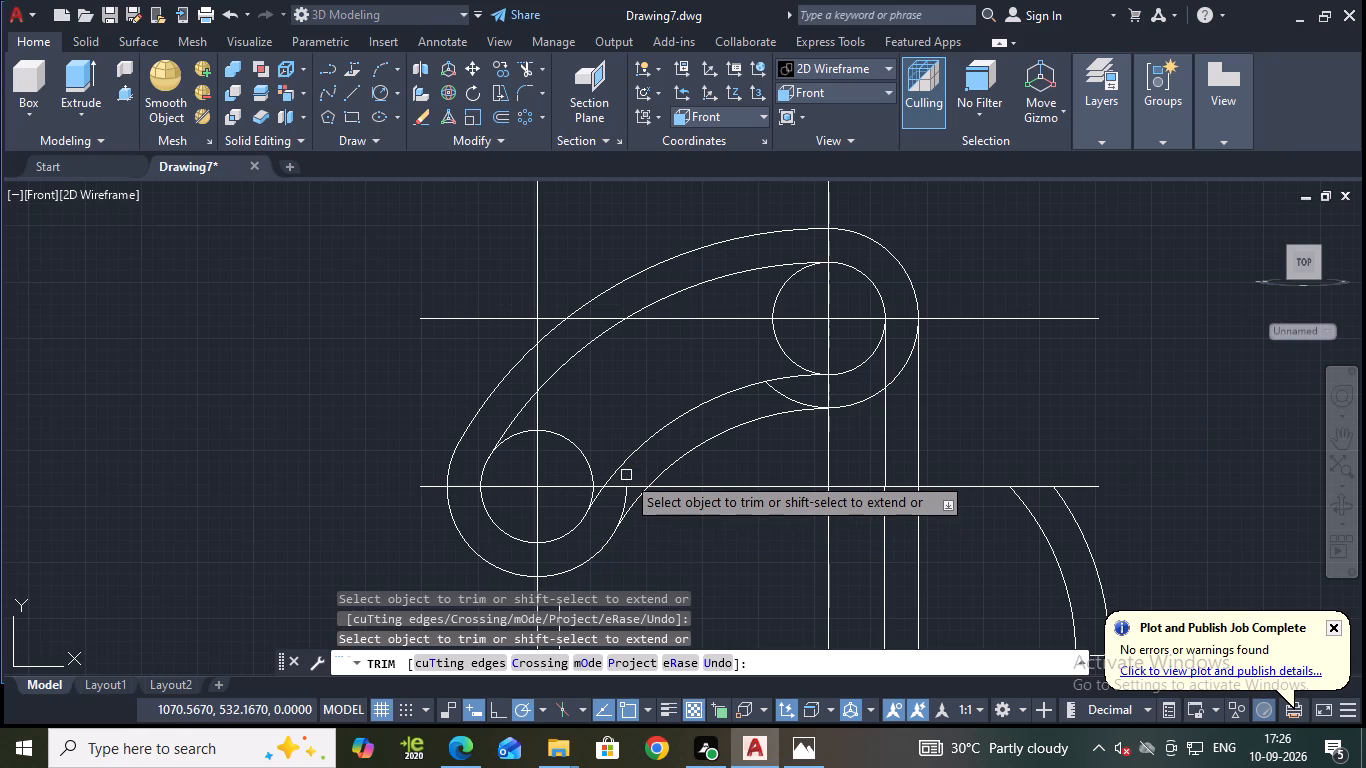
{"action": "scroll", "coordinate": [631, 498], "scroll_direction": "up", "scroll_amount": 2}
{"action": "left_click", "coordinate": [611, 497]}
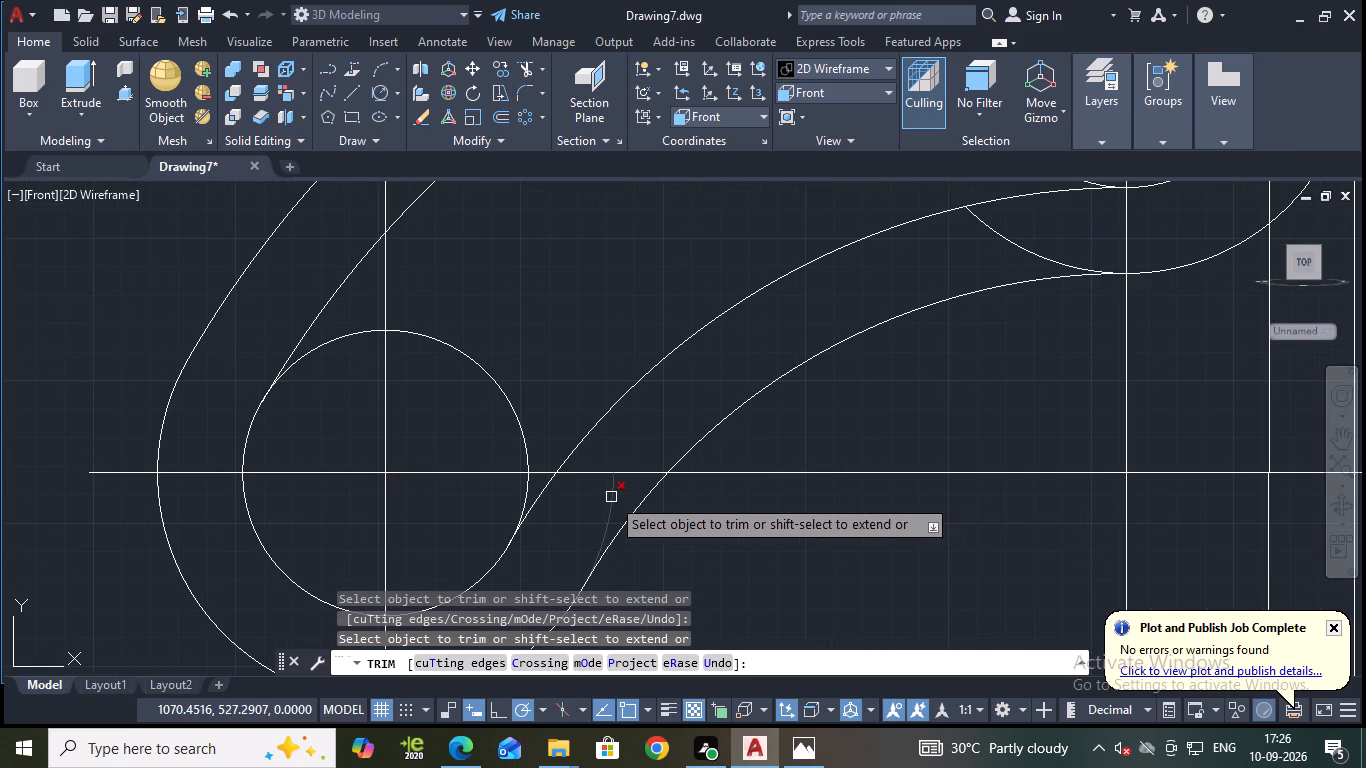
{"action": "left_click", "coordinate": [1003, 242]}
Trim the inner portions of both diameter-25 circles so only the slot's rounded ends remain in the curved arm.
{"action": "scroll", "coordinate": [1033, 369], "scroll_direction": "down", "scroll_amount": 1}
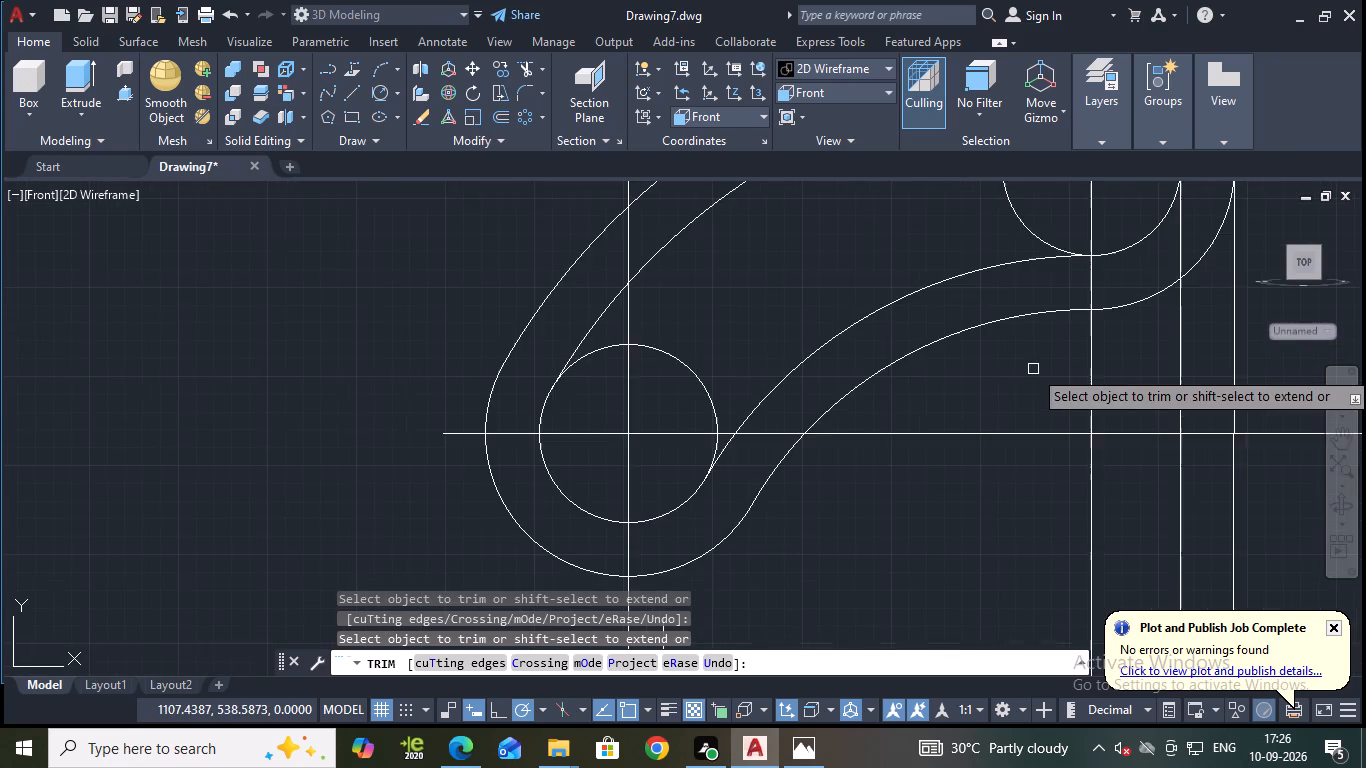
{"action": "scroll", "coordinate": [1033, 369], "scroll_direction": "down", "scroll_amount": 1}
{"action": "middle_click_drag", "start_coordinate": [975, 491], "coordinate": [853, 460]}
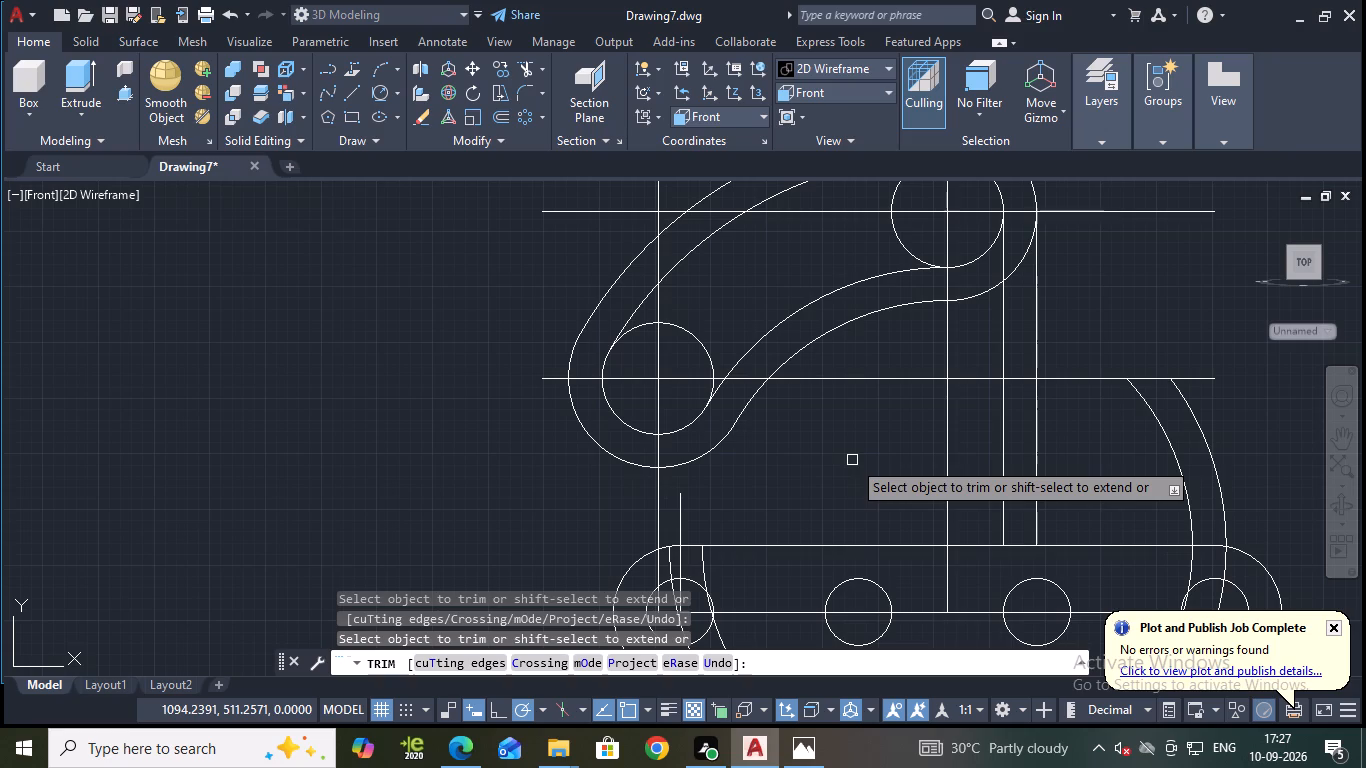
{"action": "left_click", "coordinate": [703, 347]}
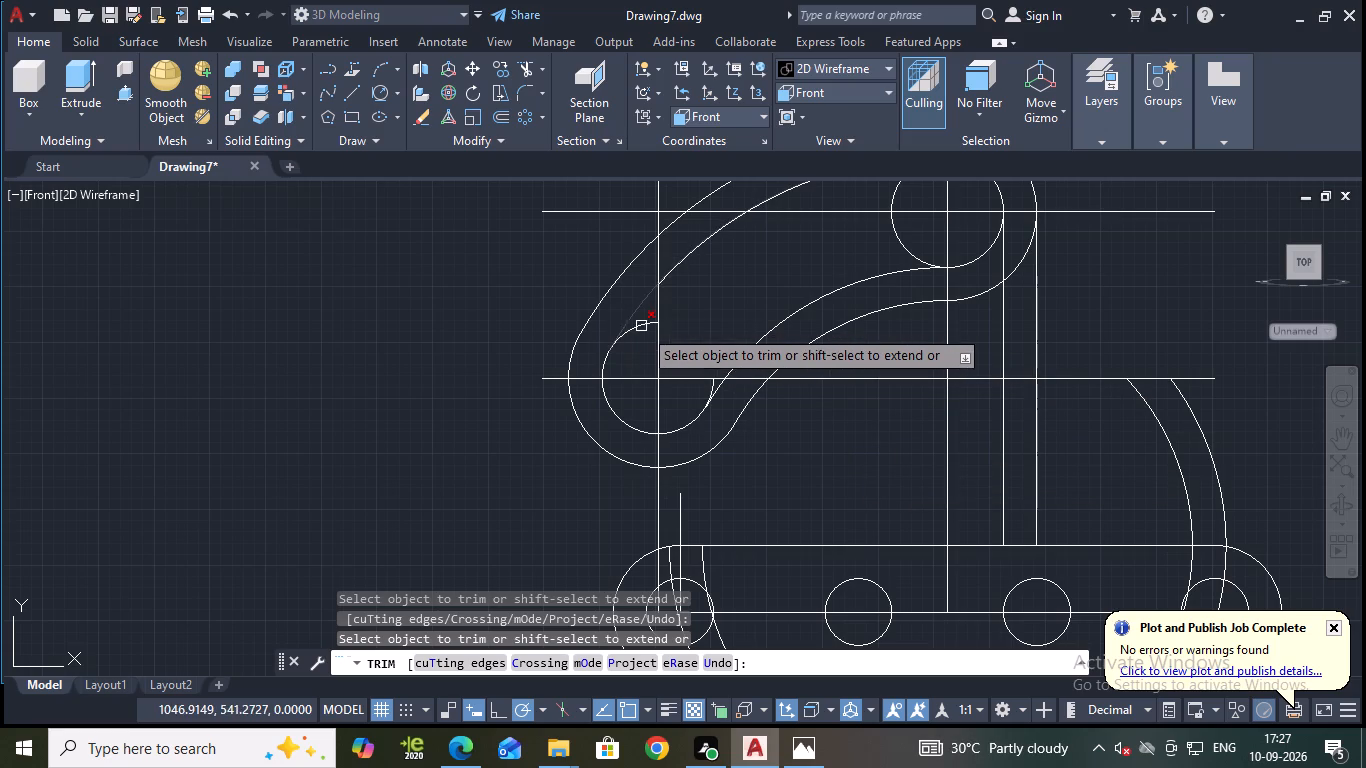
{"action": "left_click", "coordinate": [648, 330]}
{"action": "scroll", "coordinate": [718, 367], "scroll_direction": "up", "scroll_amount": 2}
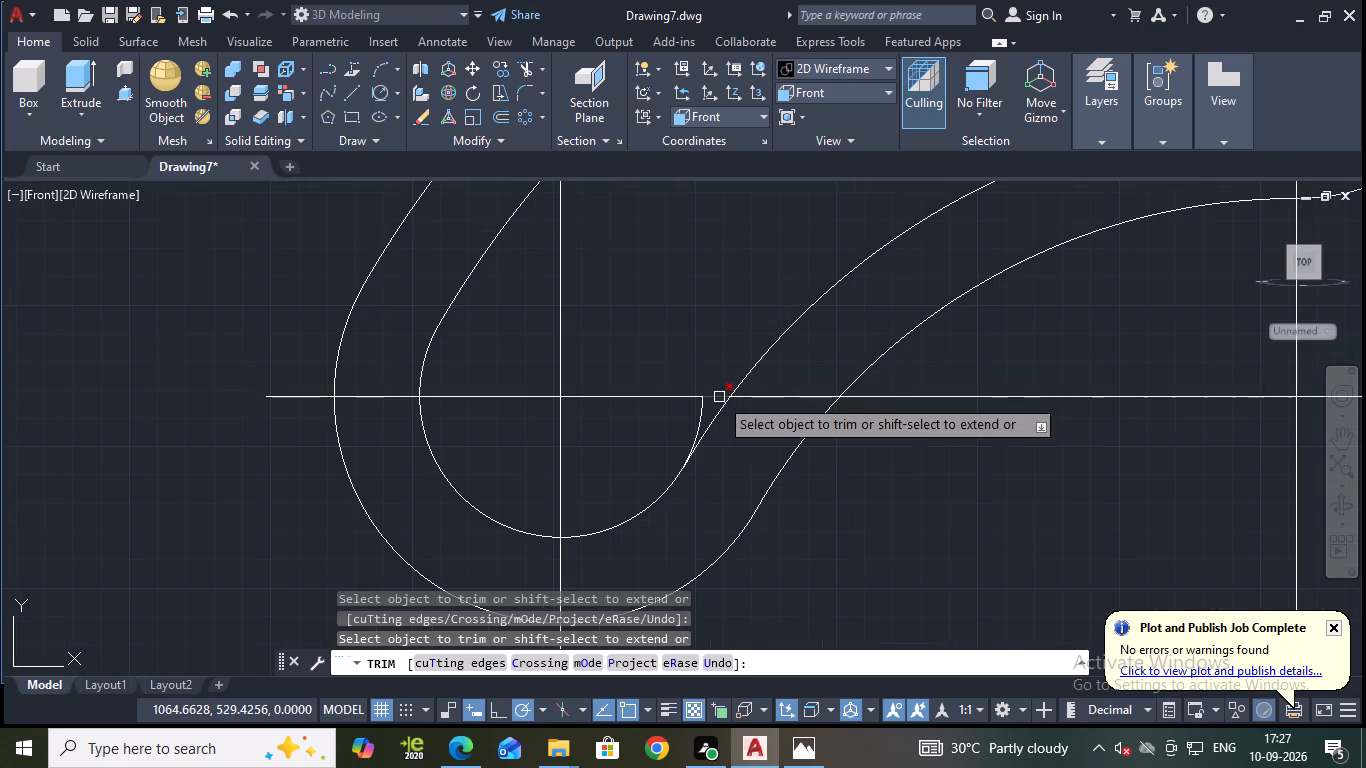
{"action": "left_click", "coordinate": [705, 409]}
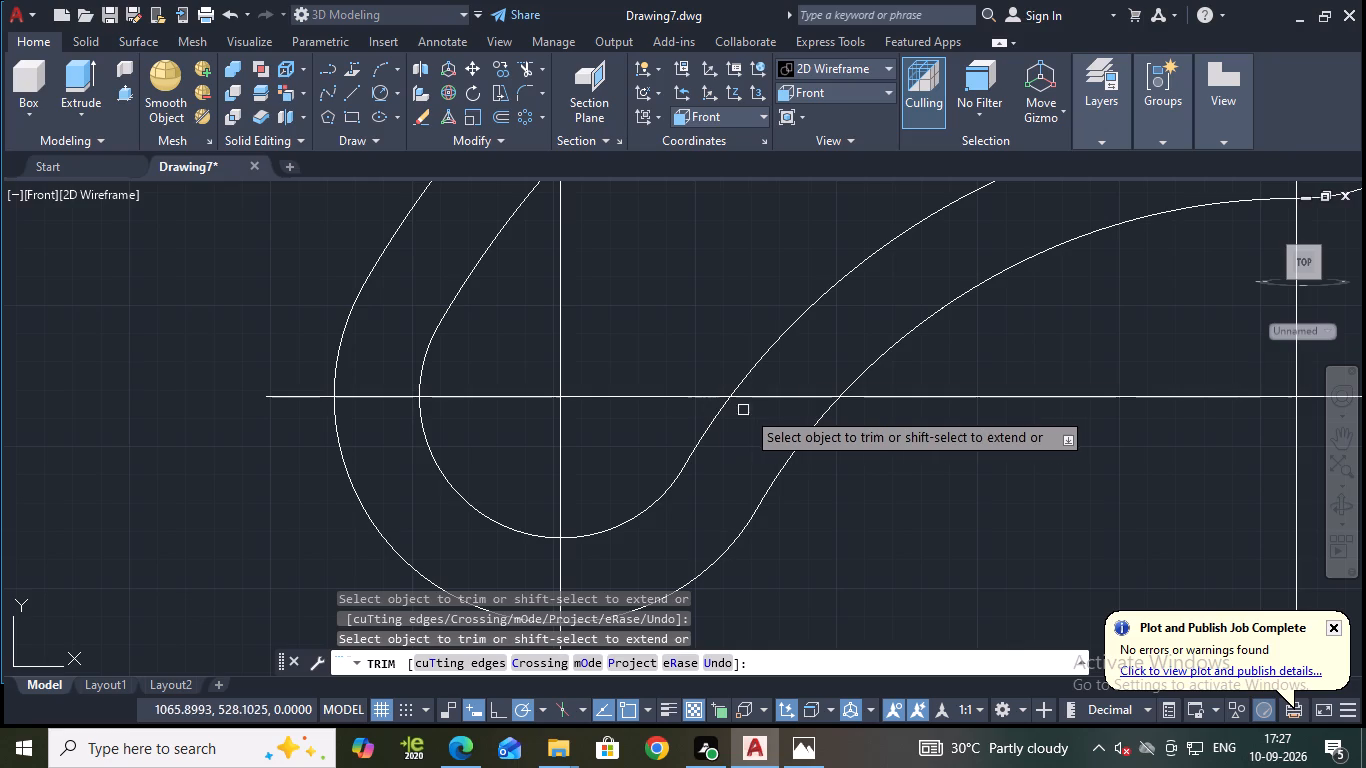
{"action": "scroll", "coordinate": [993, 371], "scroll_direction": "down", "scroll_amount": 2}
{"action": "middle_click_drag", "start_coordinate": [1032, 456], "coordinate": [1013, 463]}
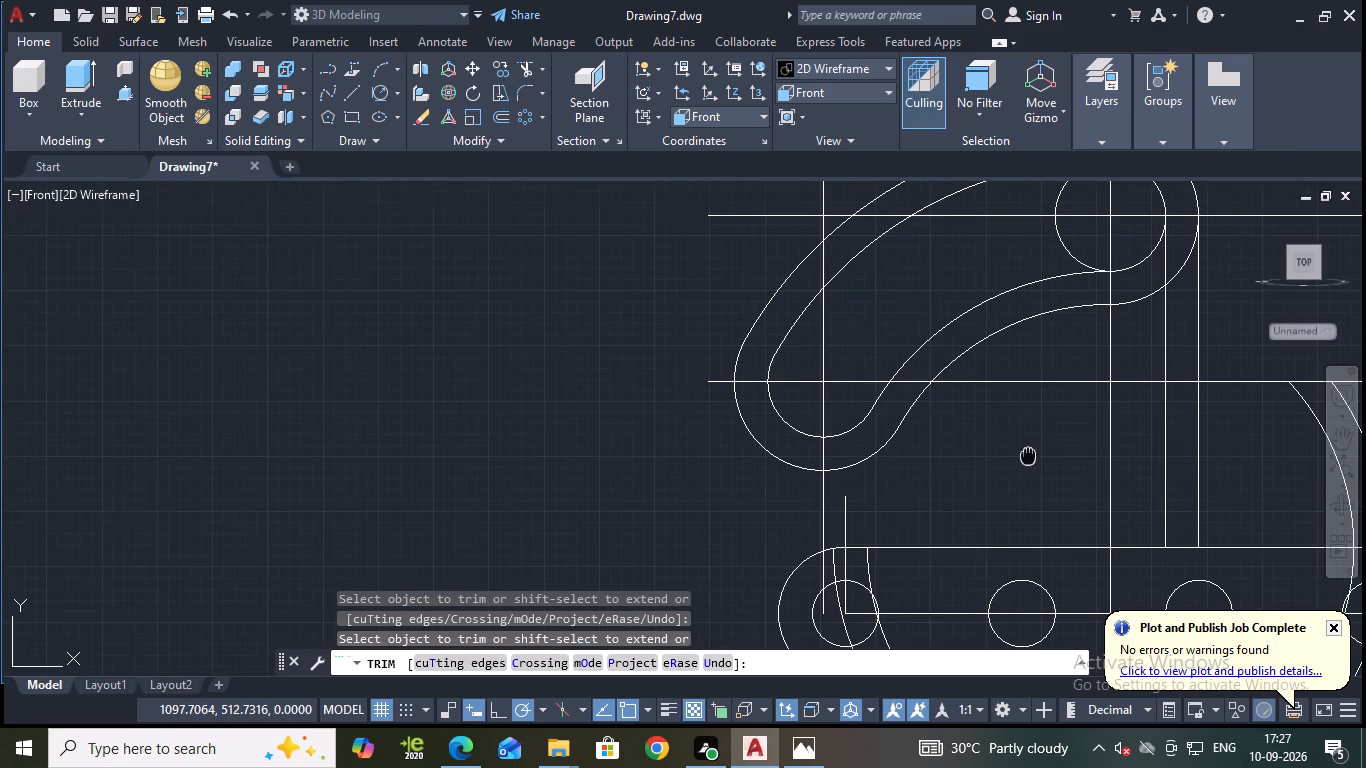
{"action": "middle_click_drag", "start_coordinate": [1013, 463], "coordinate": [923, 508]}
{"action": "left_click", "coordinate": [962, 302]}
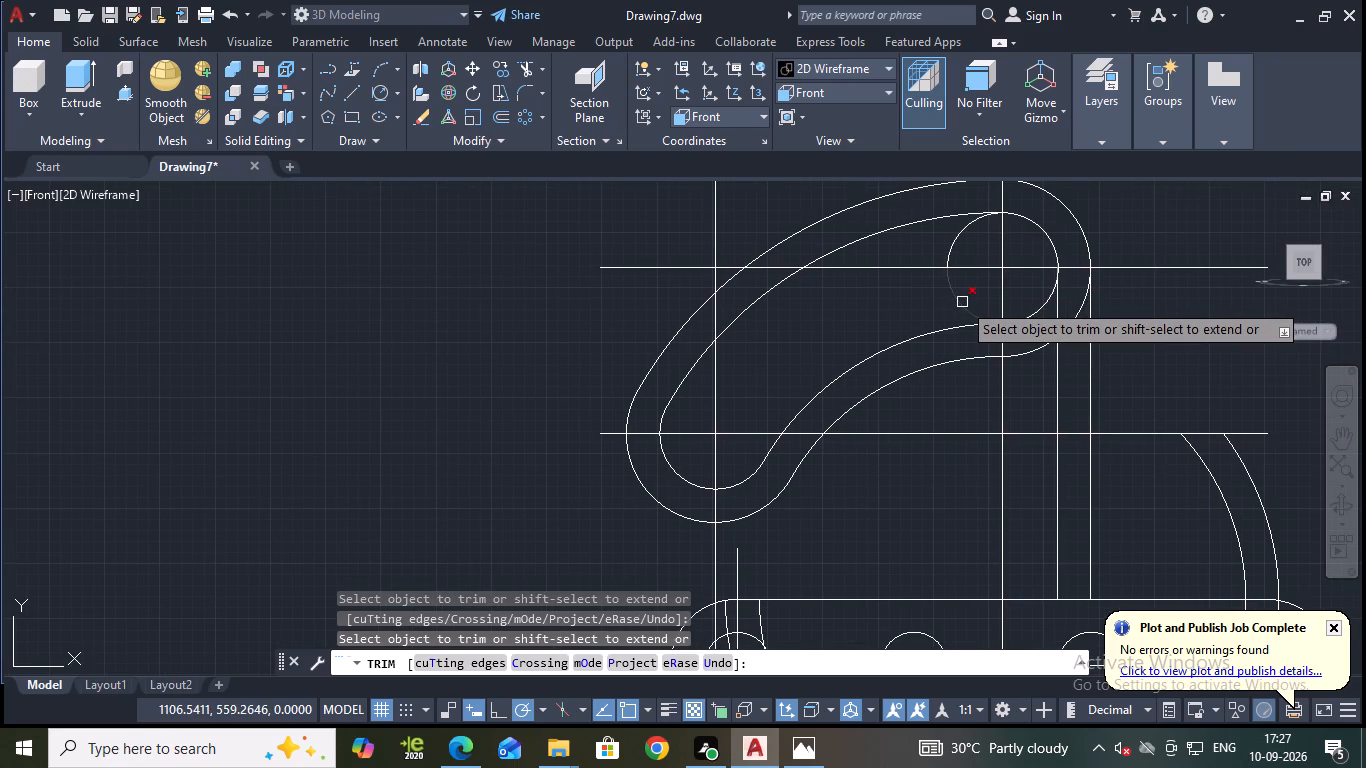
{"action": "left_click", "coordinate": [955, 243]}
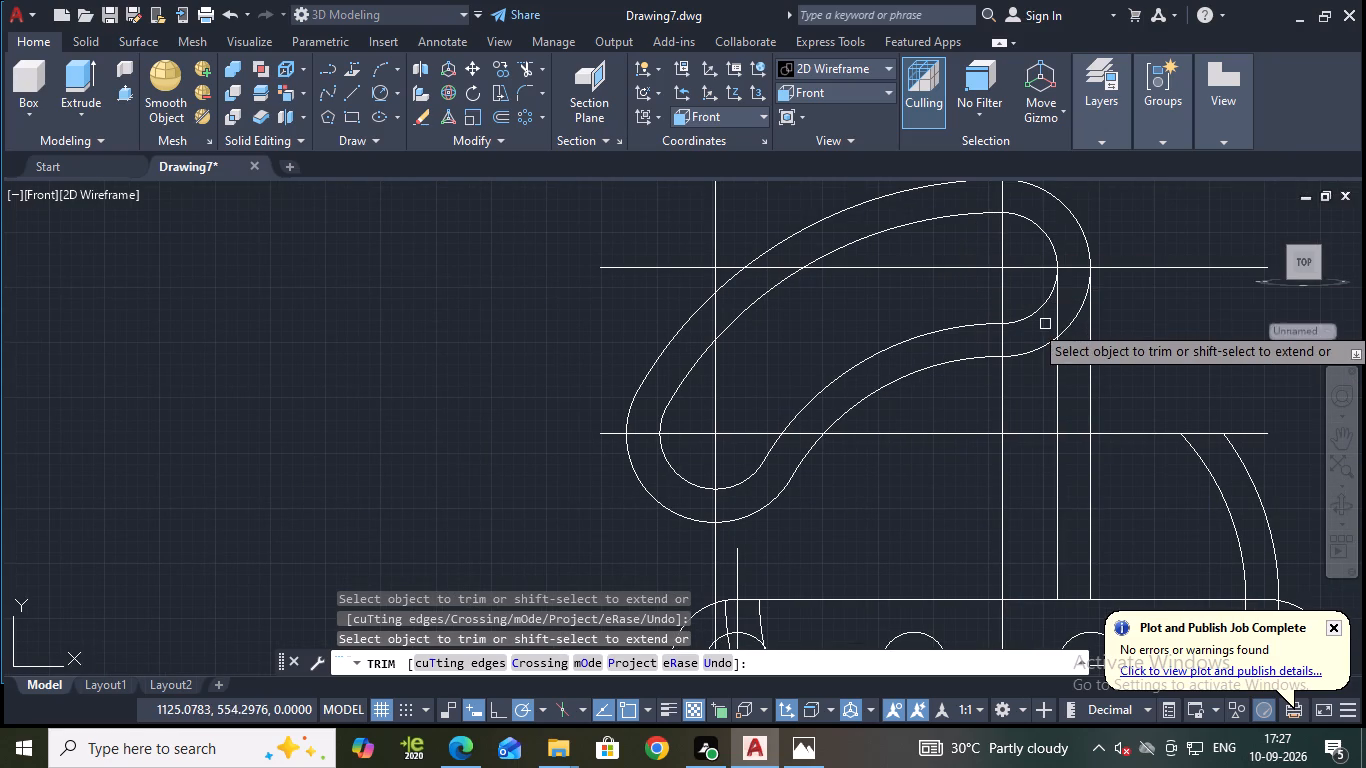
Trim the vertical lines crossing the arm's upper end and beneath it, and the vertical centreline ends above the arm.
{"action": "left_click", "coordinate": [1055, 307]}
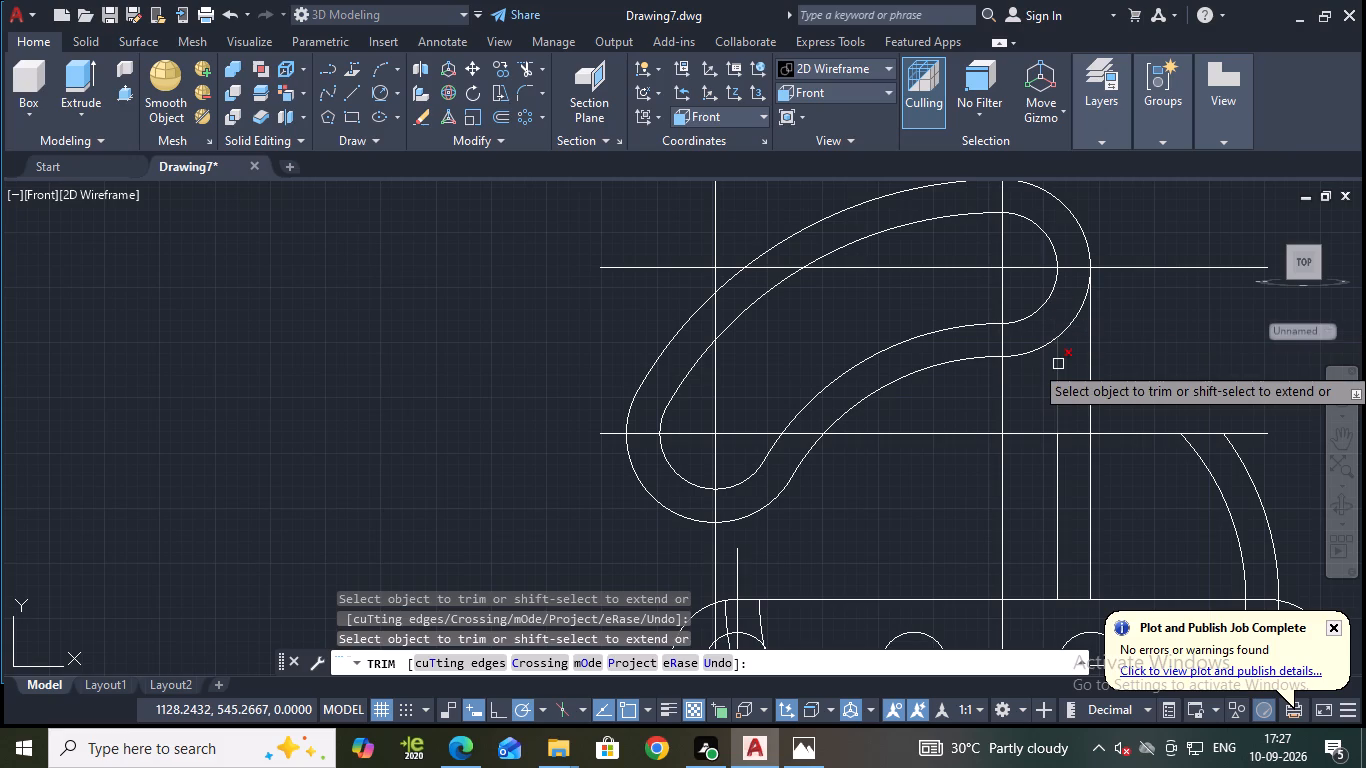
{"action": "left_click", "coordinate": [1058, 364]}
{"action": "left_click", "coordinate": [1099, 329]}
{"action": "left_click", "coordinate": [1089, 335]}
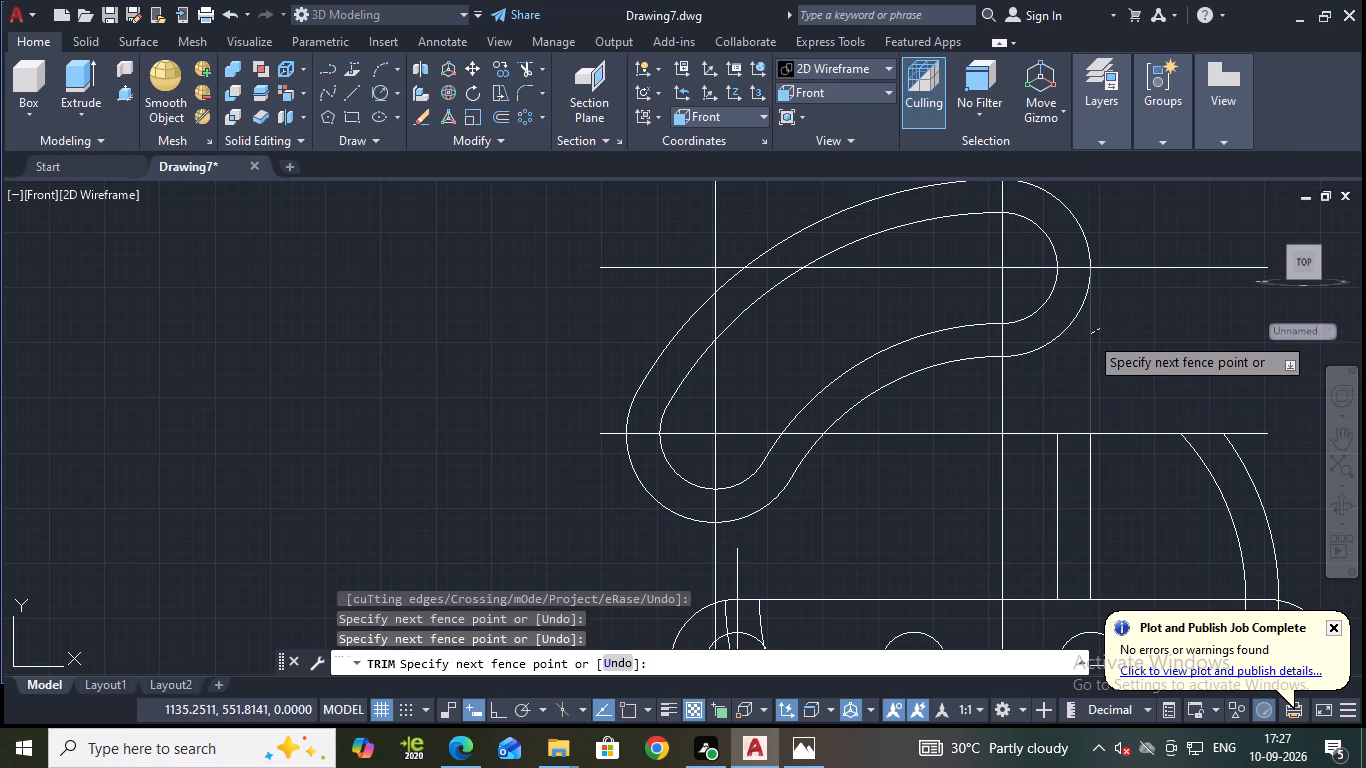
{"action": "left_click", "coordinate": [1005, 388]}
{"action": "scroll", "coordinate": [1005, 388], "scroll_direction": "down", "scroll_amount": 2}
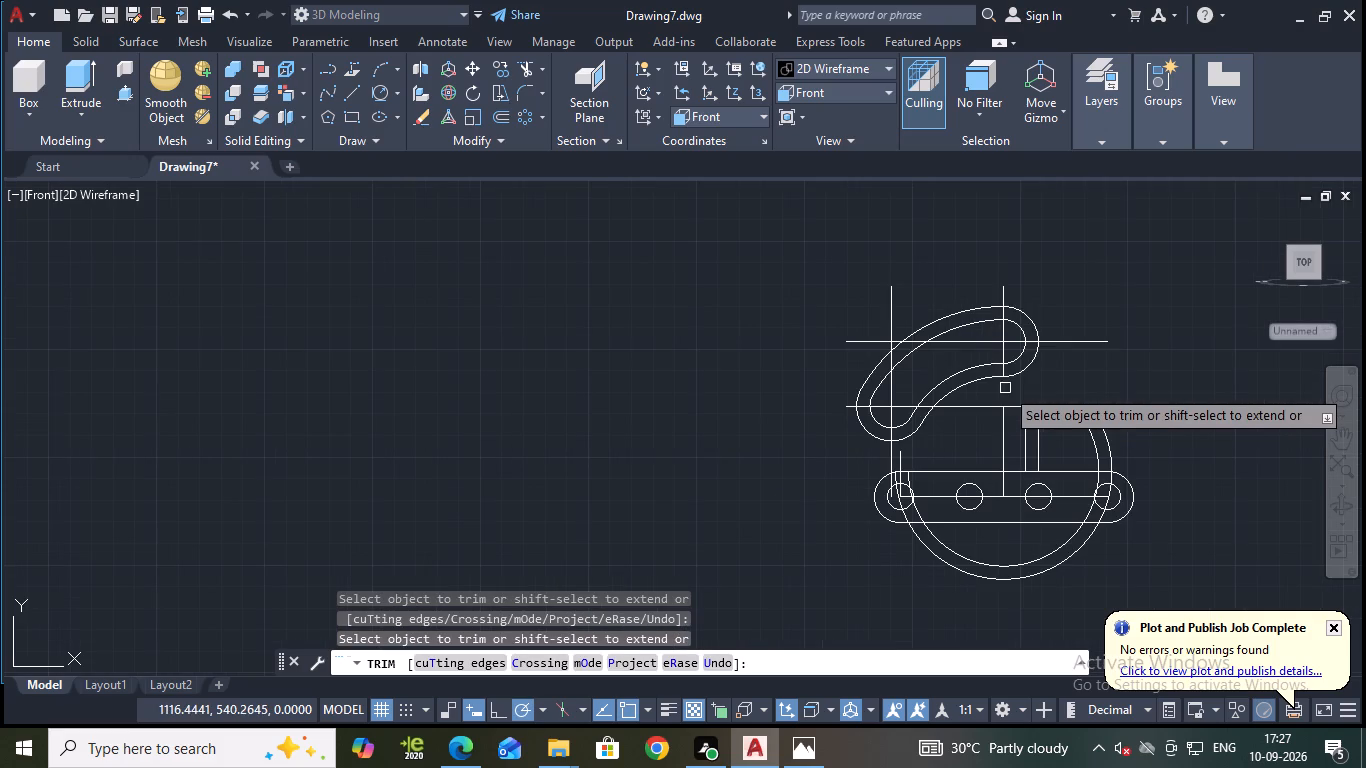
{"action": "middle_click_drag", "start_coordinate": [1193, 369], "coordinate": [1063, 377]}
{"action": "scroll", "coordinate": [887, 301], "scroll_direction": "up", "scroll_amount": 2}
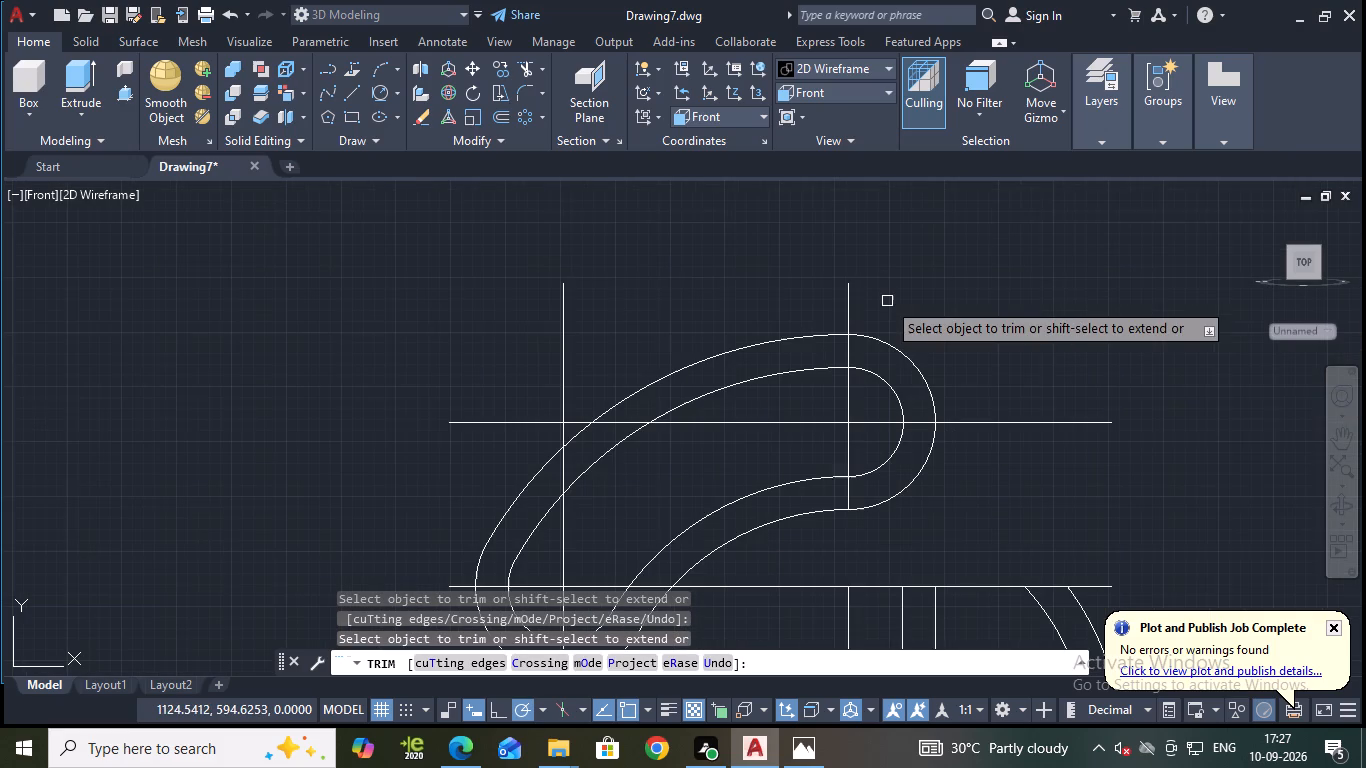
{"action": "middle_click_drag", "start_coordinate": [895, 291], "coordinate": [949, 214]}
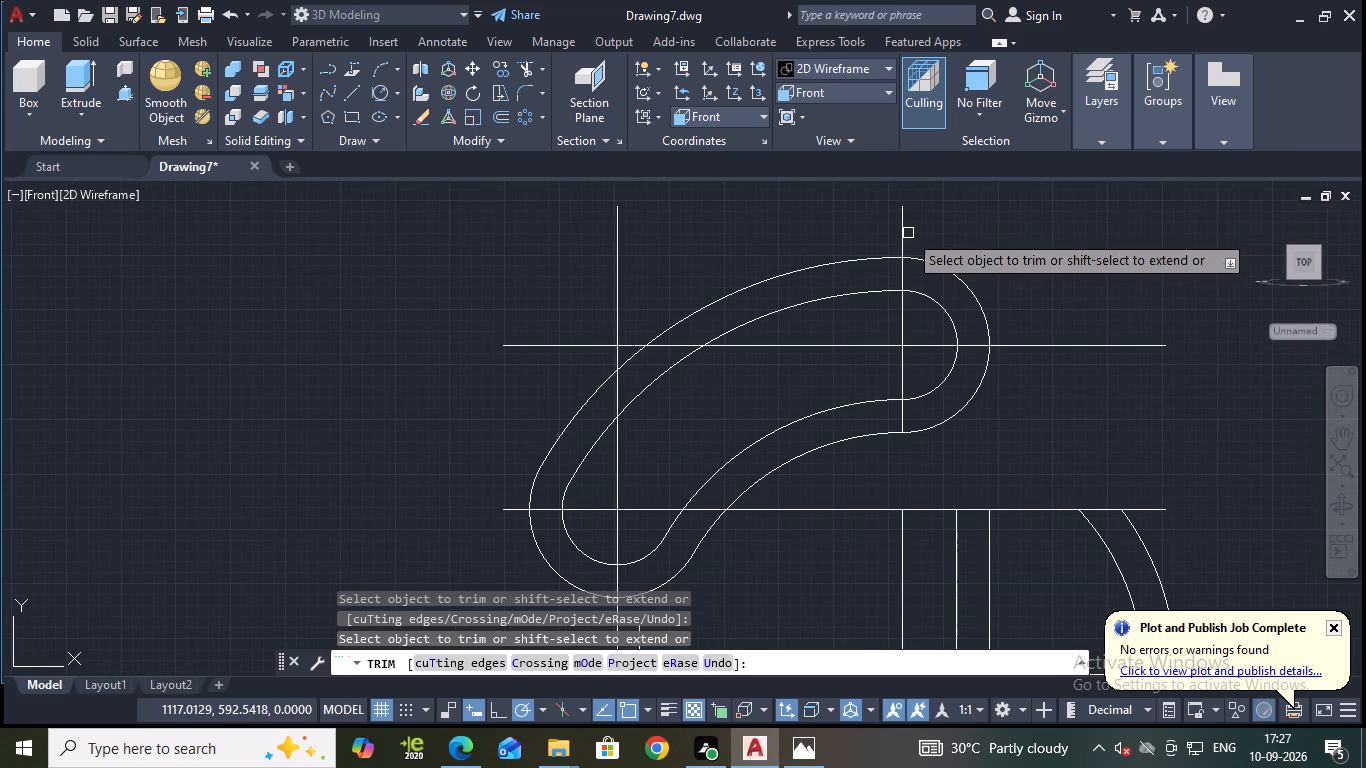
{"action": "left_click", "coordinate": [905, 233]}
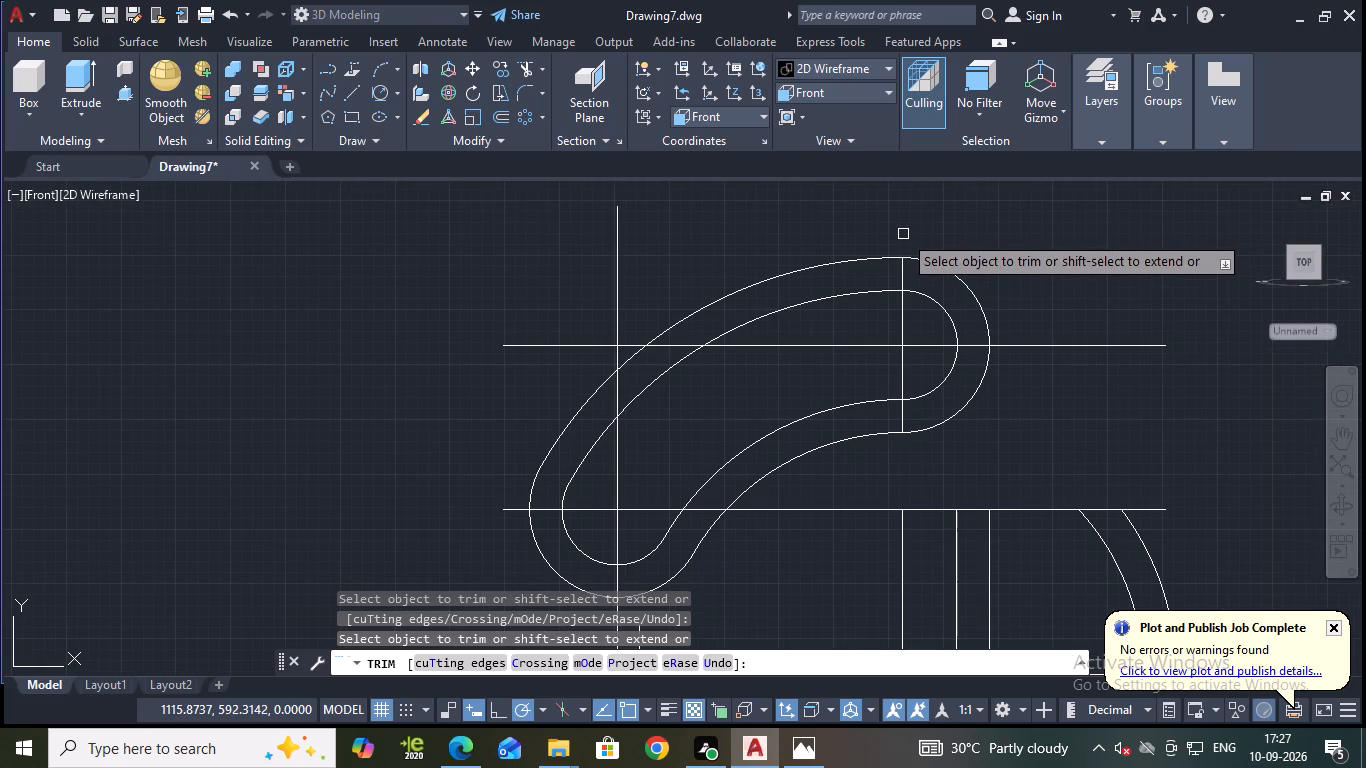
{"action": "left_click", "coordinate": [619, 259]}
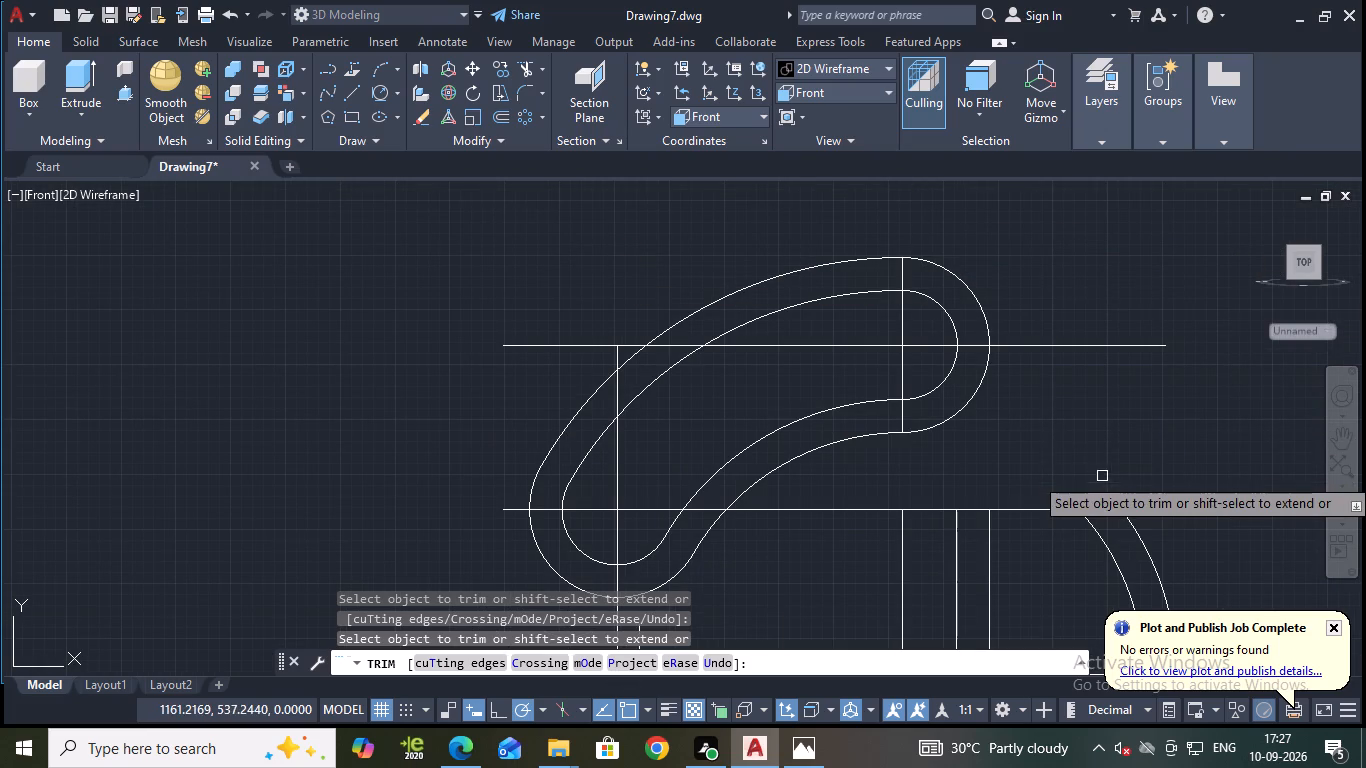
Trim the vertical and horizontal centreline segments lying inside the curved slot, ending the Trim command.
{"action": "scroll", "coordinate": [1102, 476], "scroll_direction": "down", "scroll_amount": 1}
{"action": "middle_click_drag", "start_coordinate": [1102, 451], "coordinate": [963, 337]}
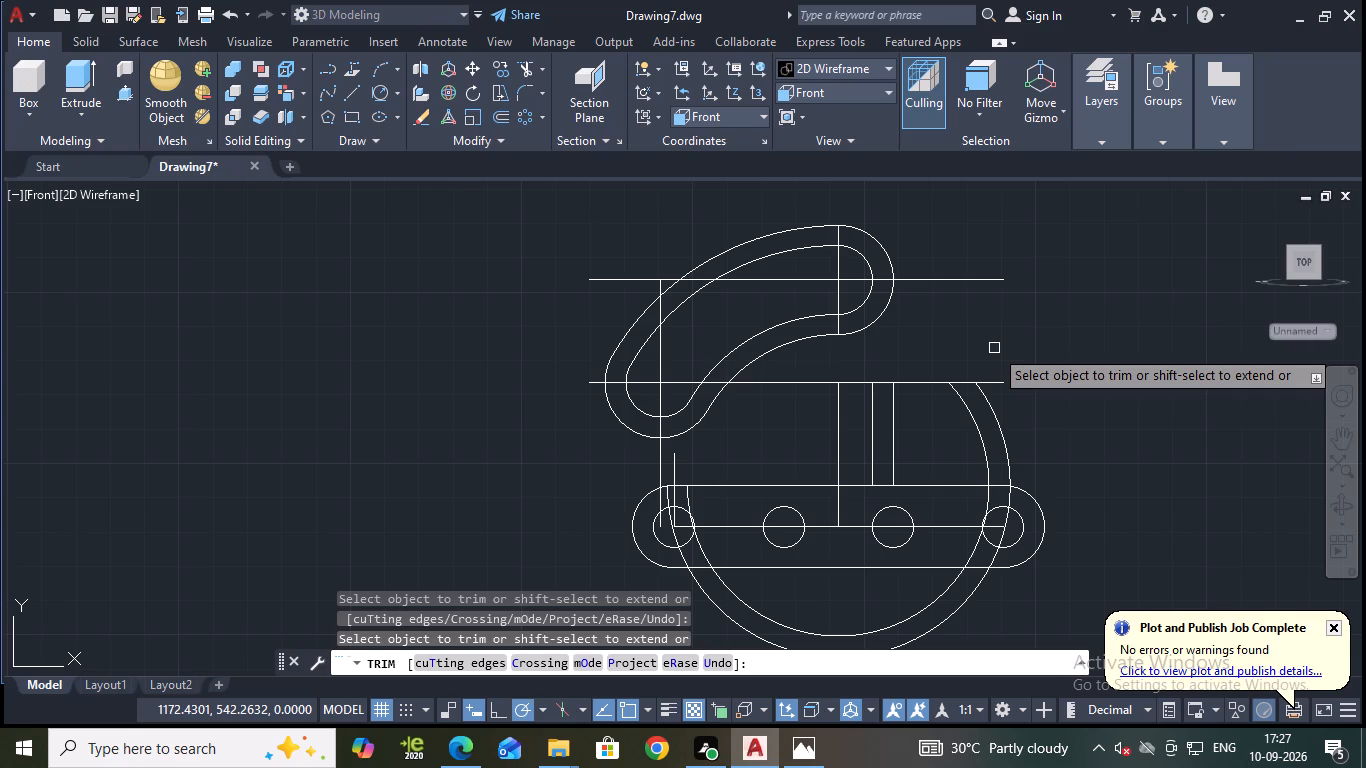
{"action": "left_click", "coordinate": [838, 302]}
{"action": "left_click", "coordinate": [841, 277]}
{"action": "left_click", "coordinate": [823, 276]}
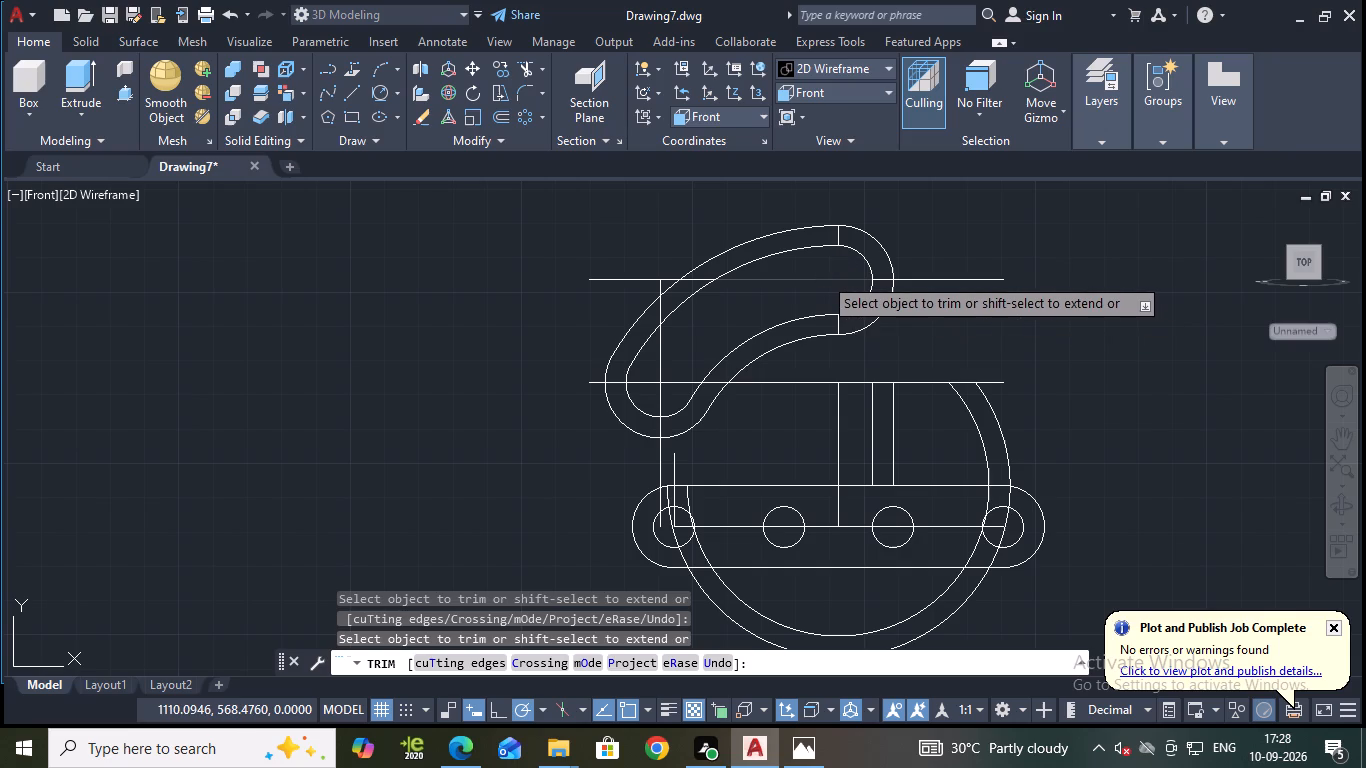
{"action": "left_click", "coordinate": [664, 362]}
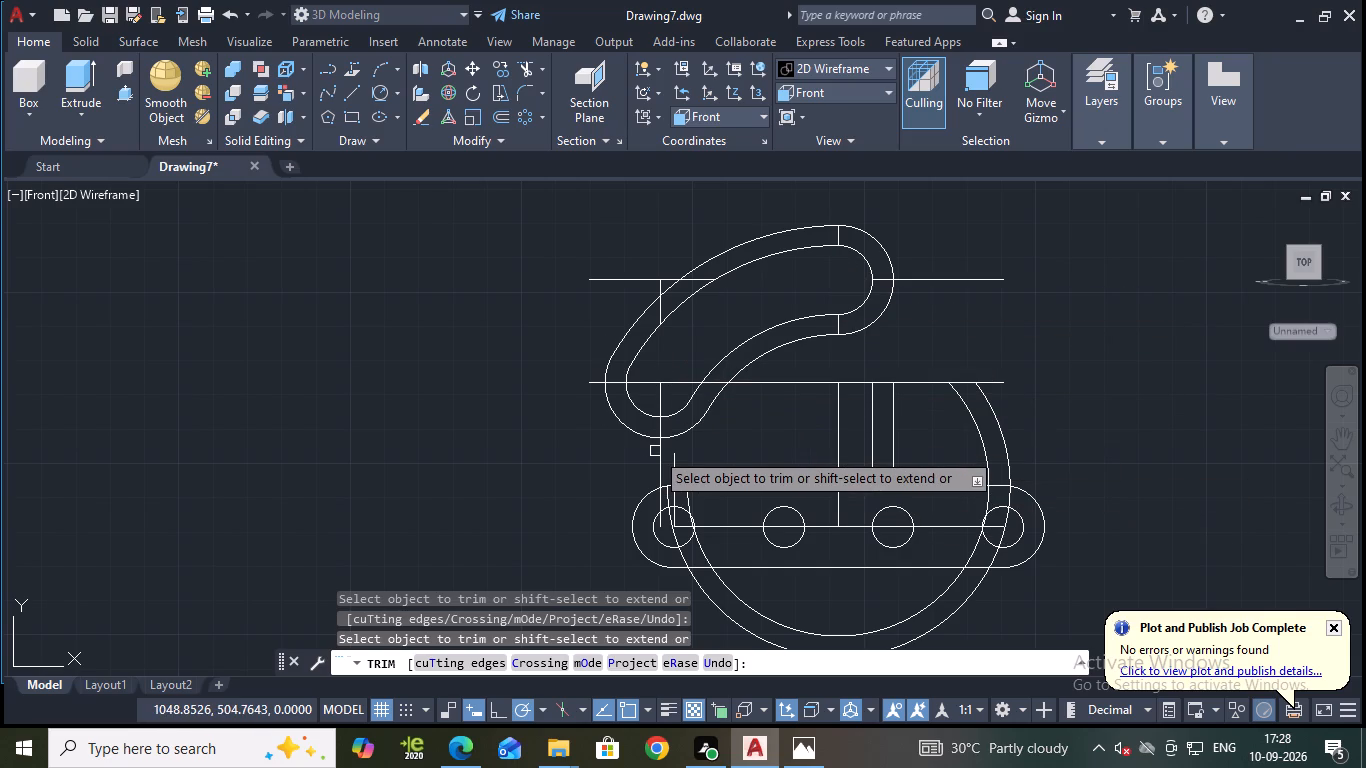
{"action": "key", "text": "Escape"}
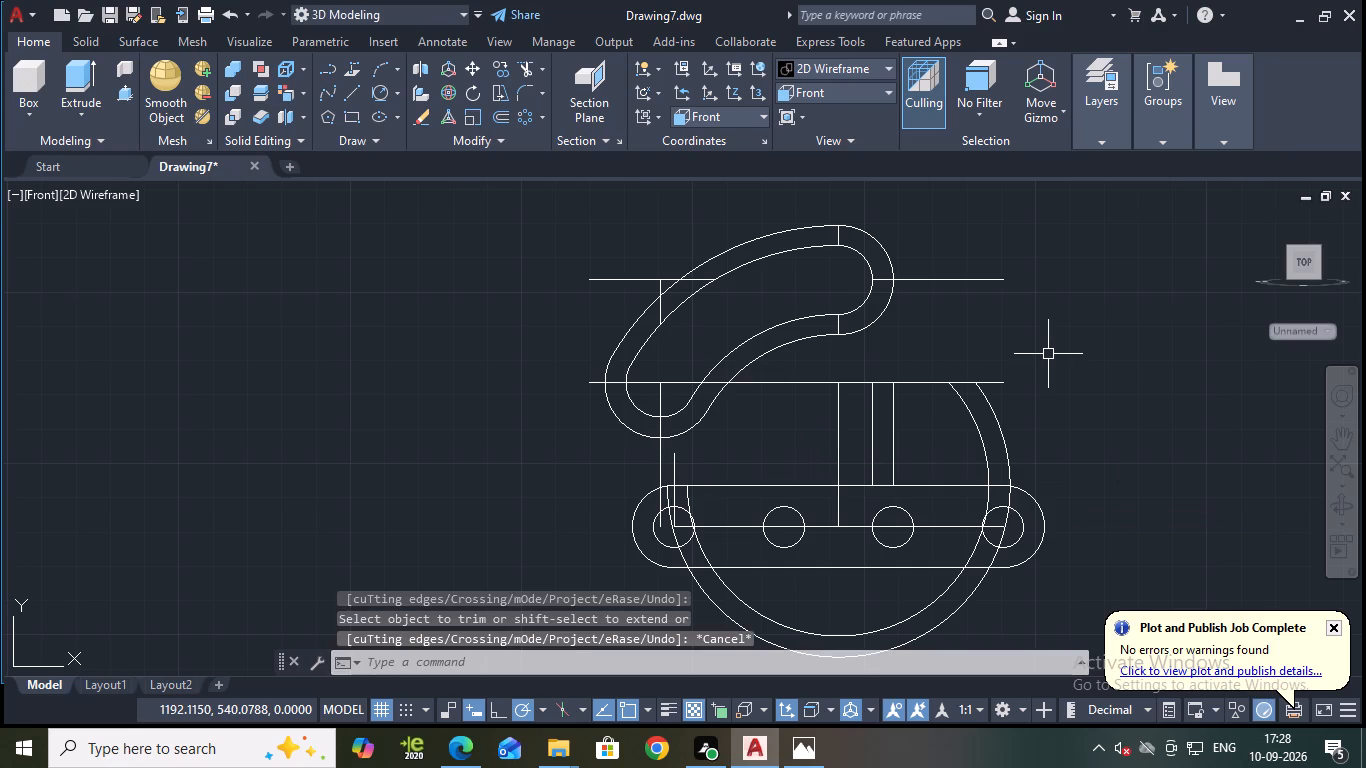
Undo the last Trim command on the curved arm.
{"action": "key", "text": "ctrl+z"}
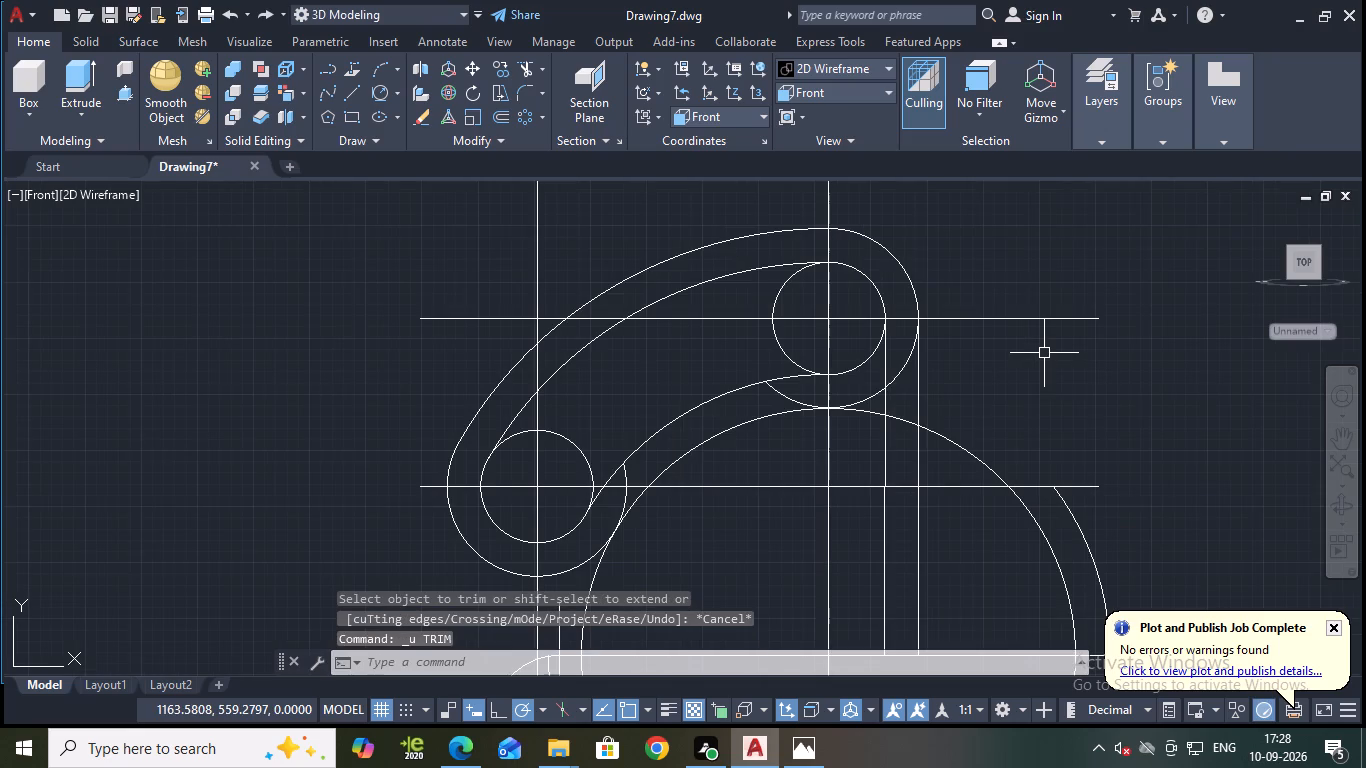
{"action": "scroll", "coordinate": [1028, 393], "scroll_direction": "down", "scroll_amount": 1}
{"action": "key", "text": "Escape"}
{"action": "middle_click_drag", "start_coordinate": [1018, 410], "coordinate": [985, 345]}
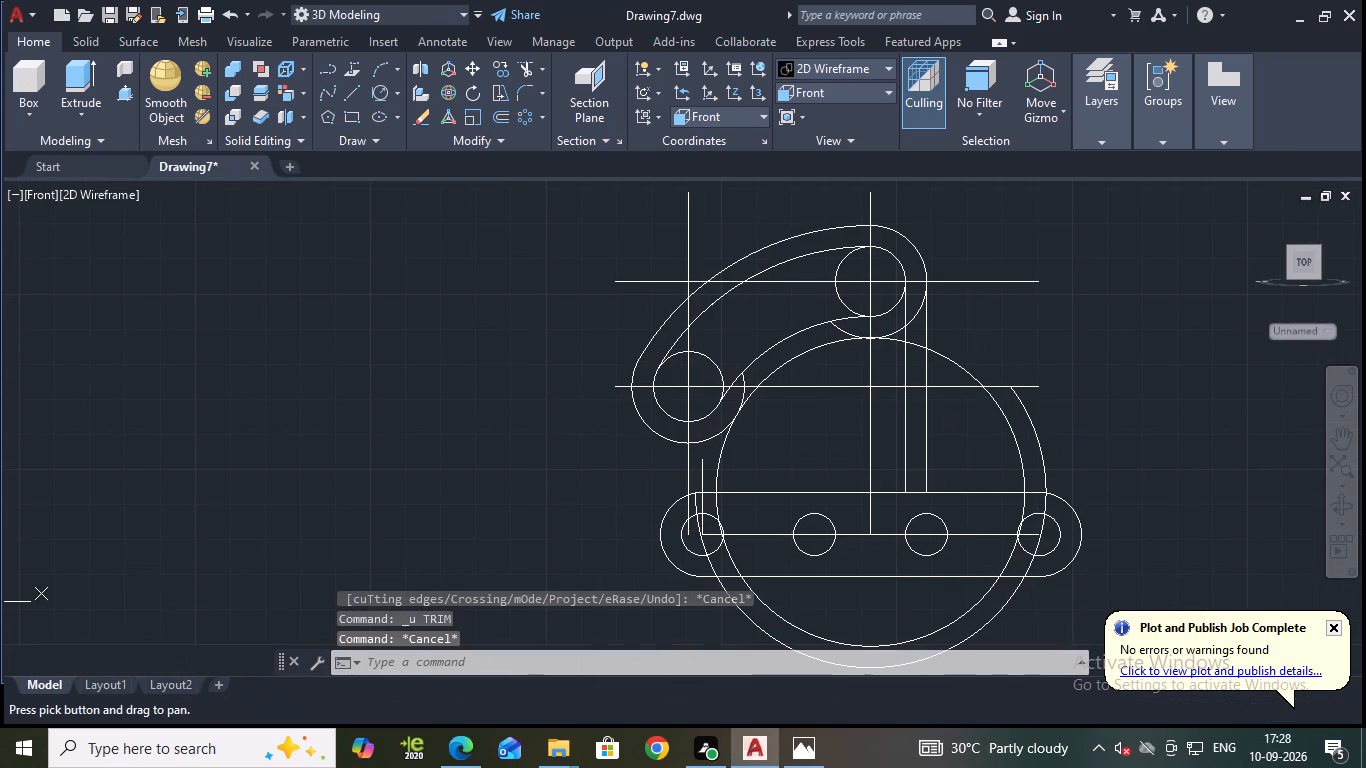
{"action": "scroll", "coordinate": [866, 336], "scroll_direction": "down", "scroll_amount": 3}
{"action": "scroll", "coordinate": [840, 362], "scroll_direction": "up", "scroll_amount": 3}
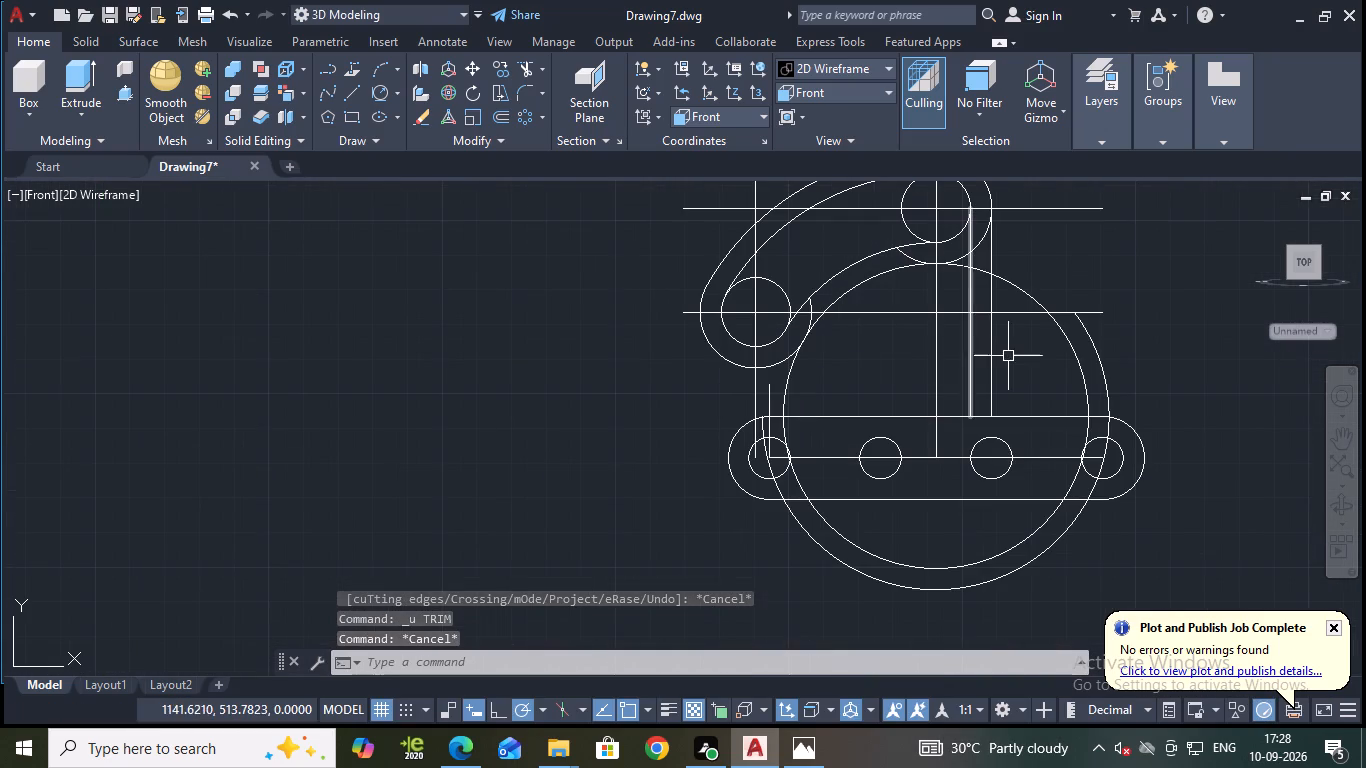
{"action": "middle_click_drag", "start_coordinate": [1018, 358], "coordinate": [886, 396]}
{"action": "key", "text": "Escape"}
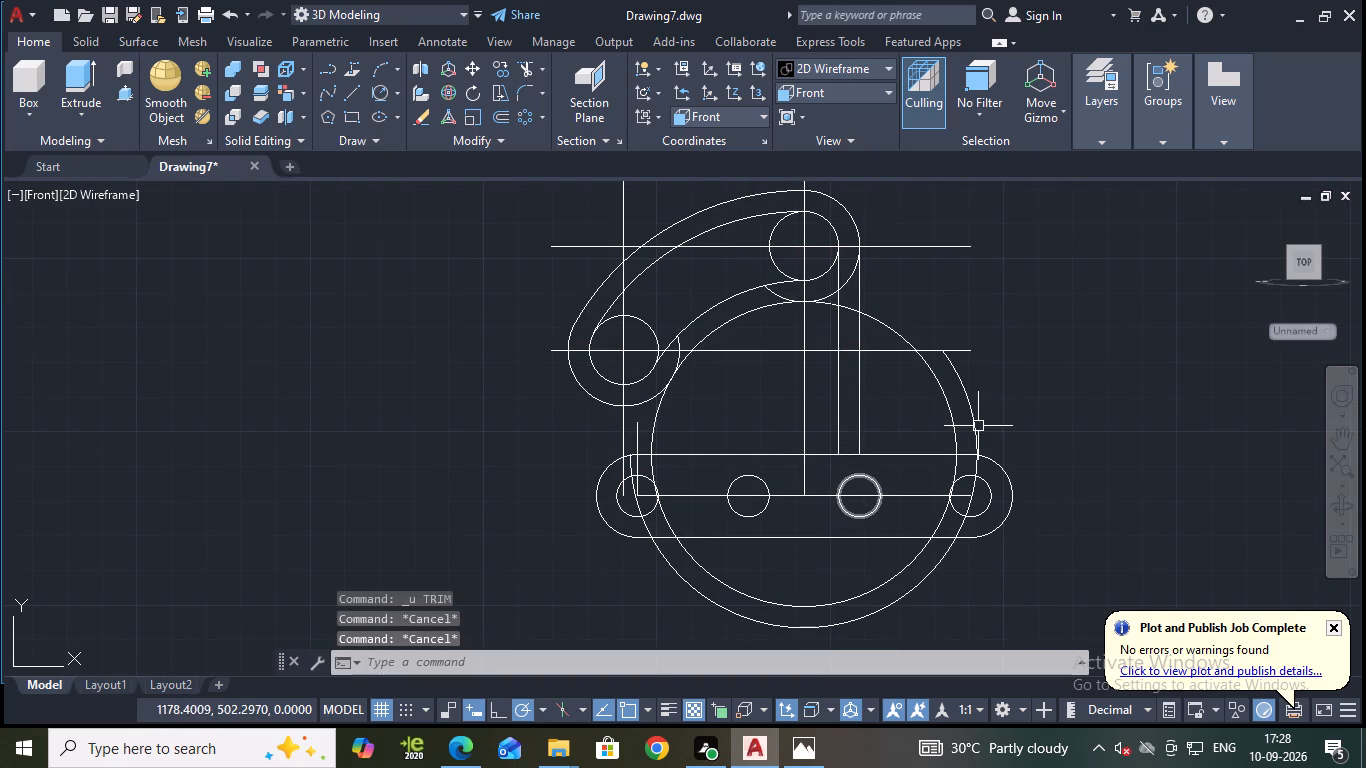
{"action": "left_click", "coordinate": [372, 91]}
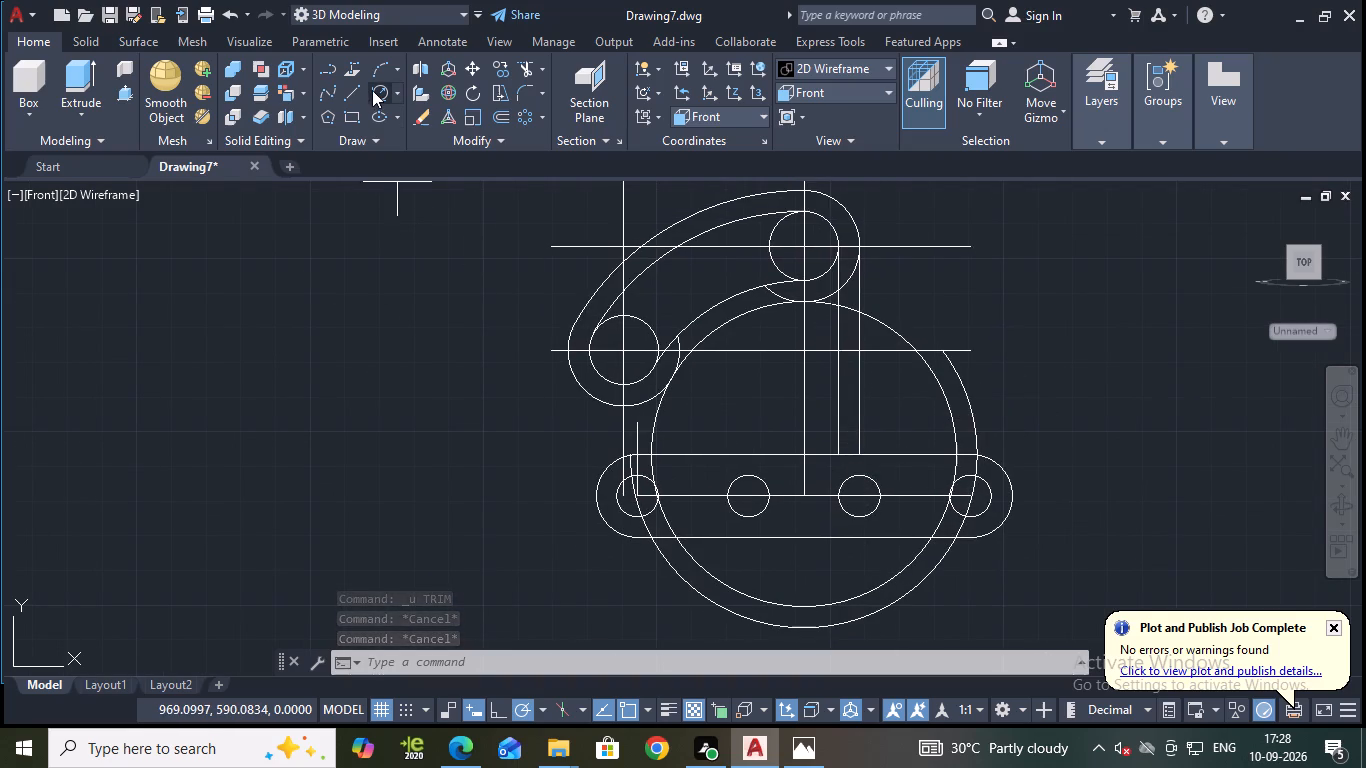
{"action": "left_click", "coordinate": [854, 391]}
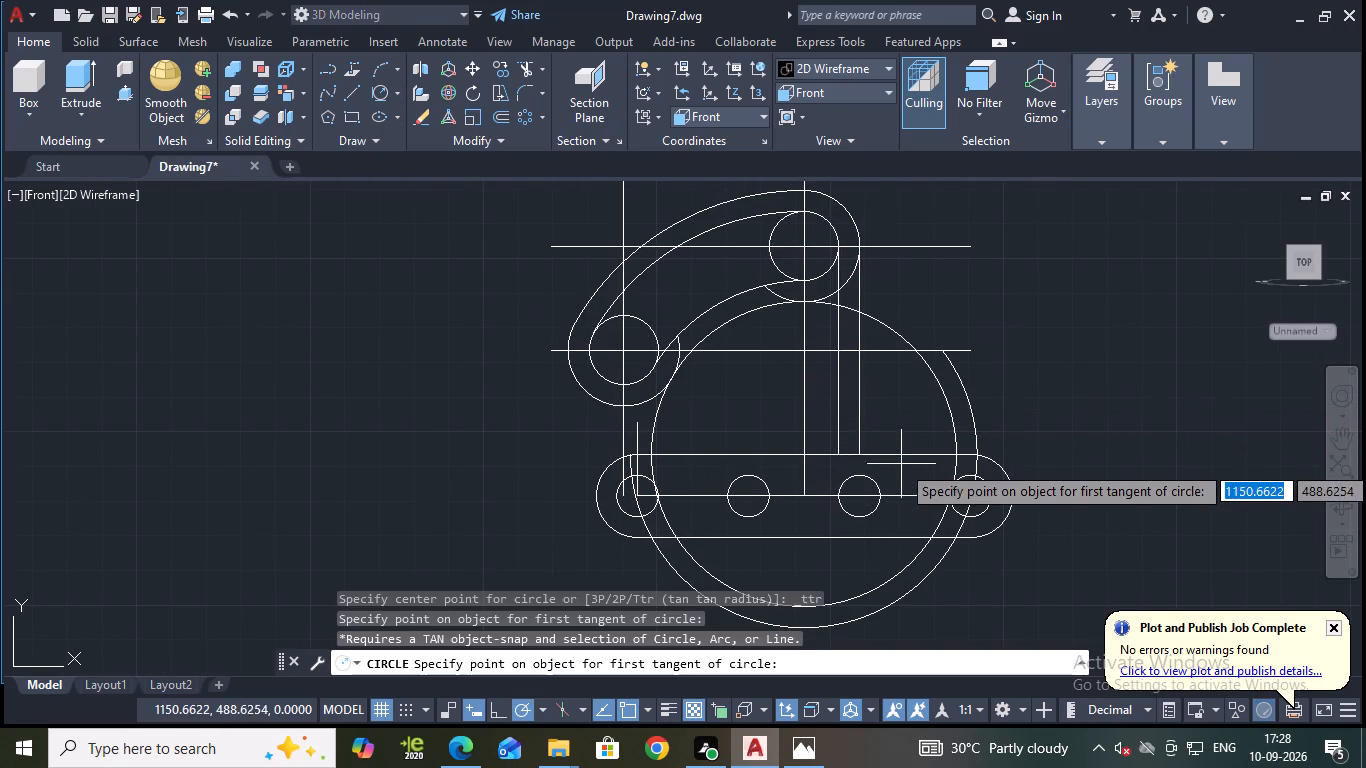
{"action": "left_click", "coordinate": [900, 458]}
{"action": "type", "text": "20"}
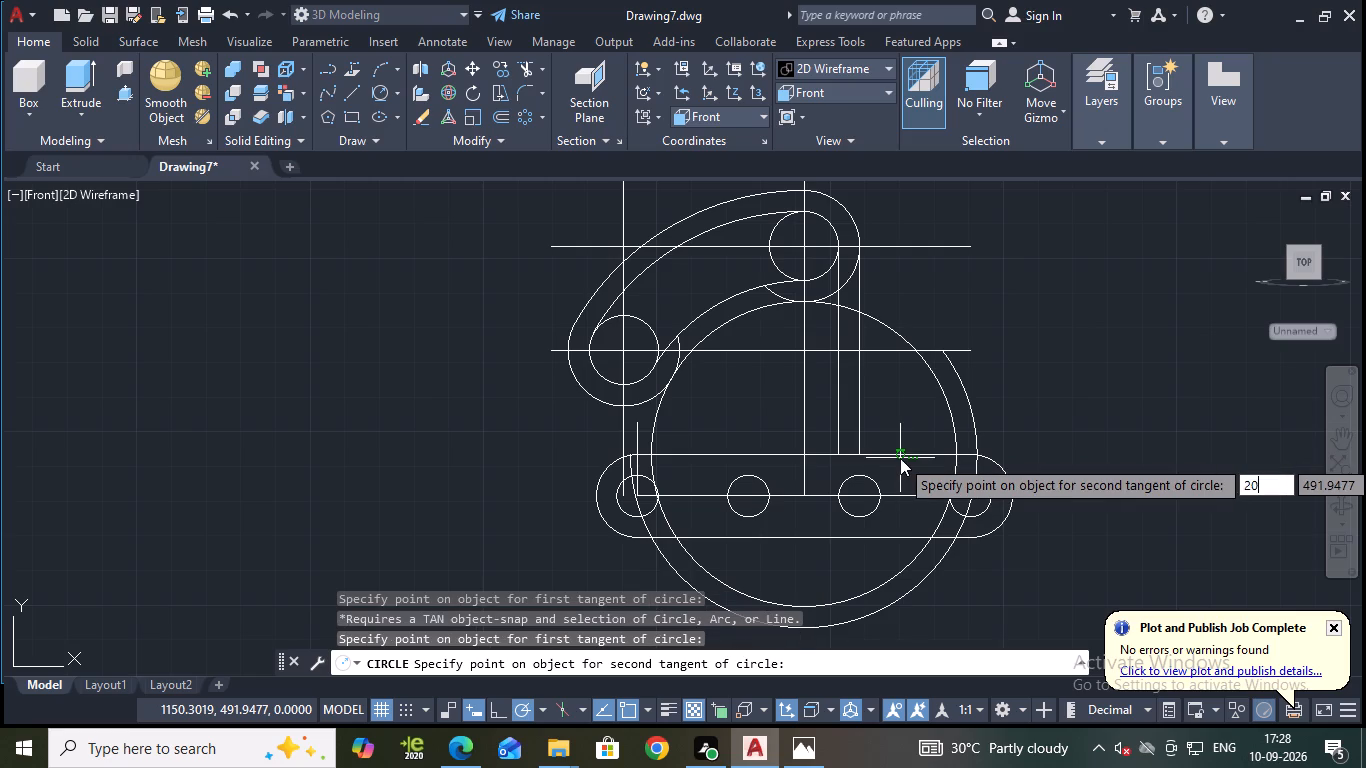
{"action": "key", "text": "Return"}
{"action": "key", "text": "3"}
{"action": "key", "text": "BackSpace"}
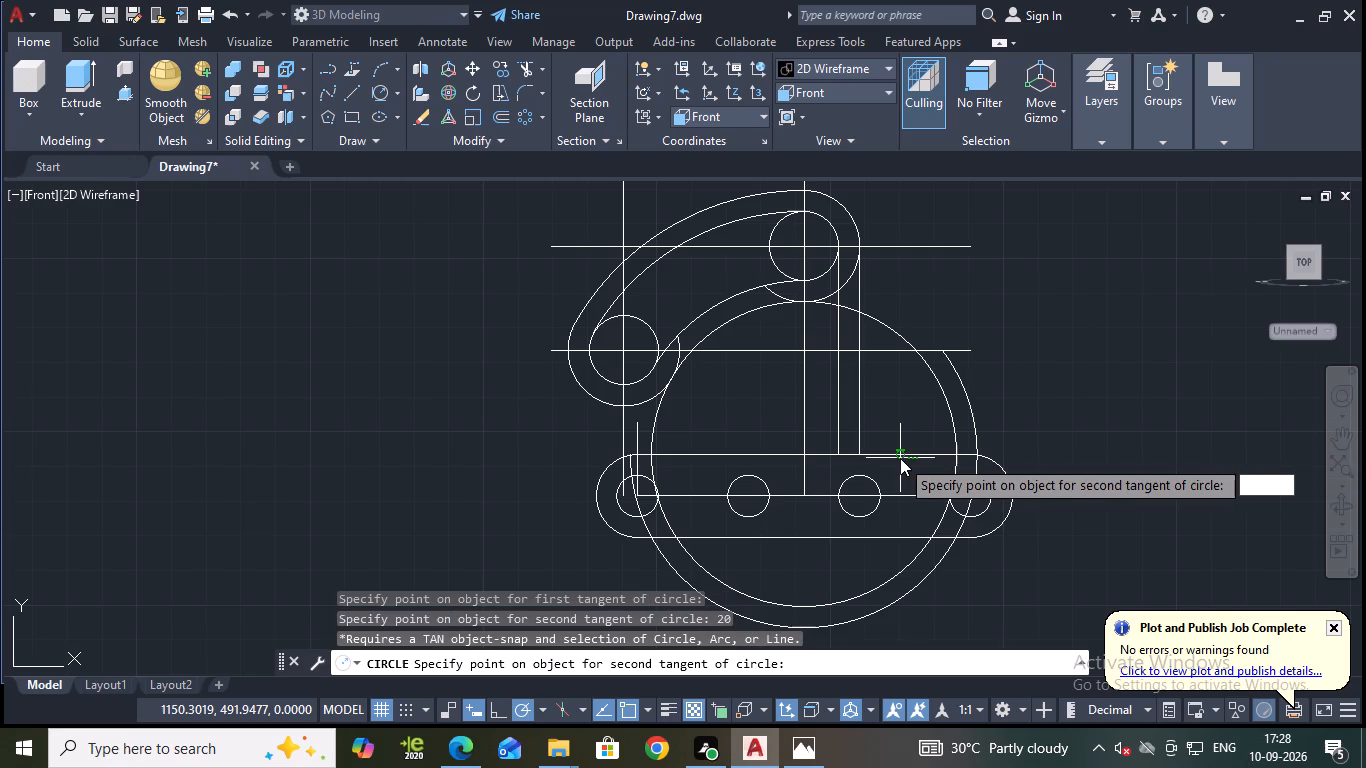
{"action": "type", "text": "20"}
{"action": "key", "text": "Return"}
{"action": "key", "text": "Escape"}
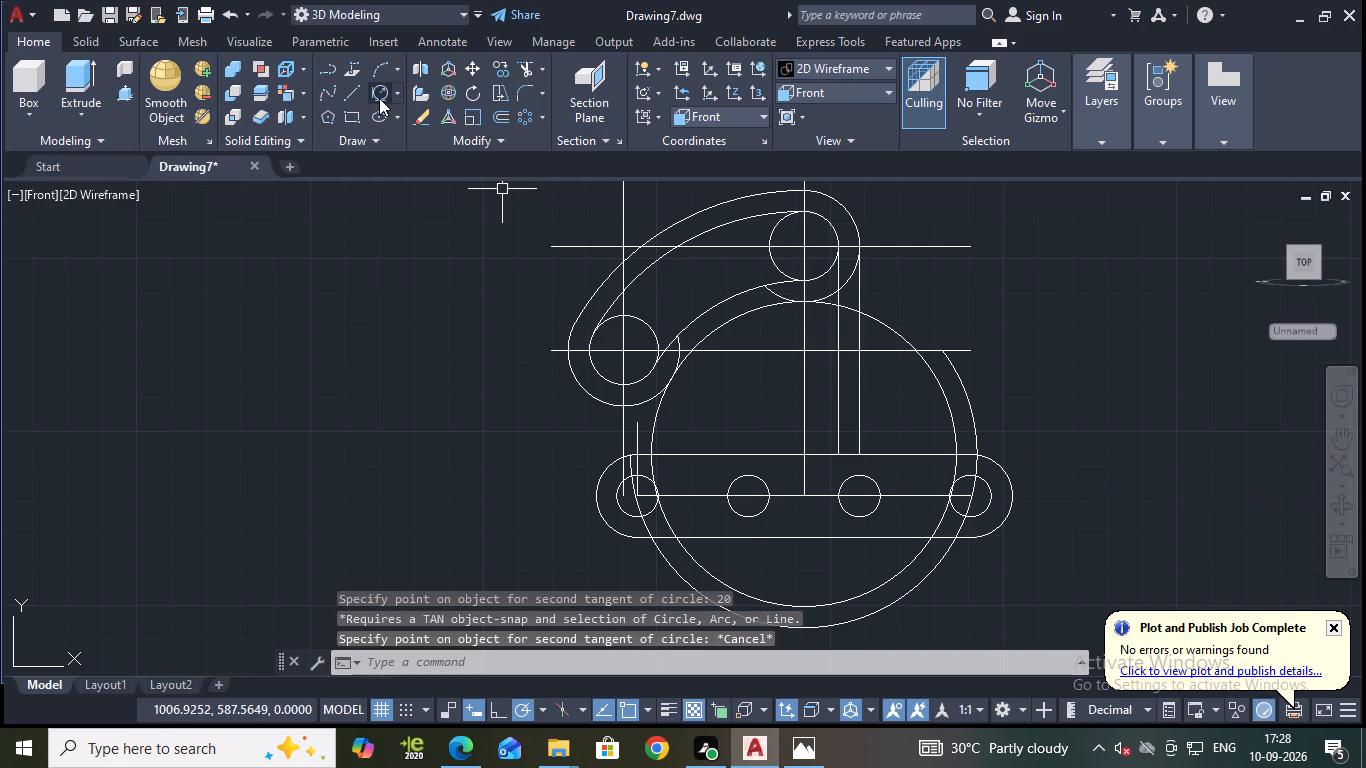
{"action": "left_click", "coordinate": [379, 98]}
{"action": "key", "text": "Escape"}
Fillet the corner between the outer vertical line below the arm and the base's top edge with radius 20.
{"action": "key", "text": "f"}
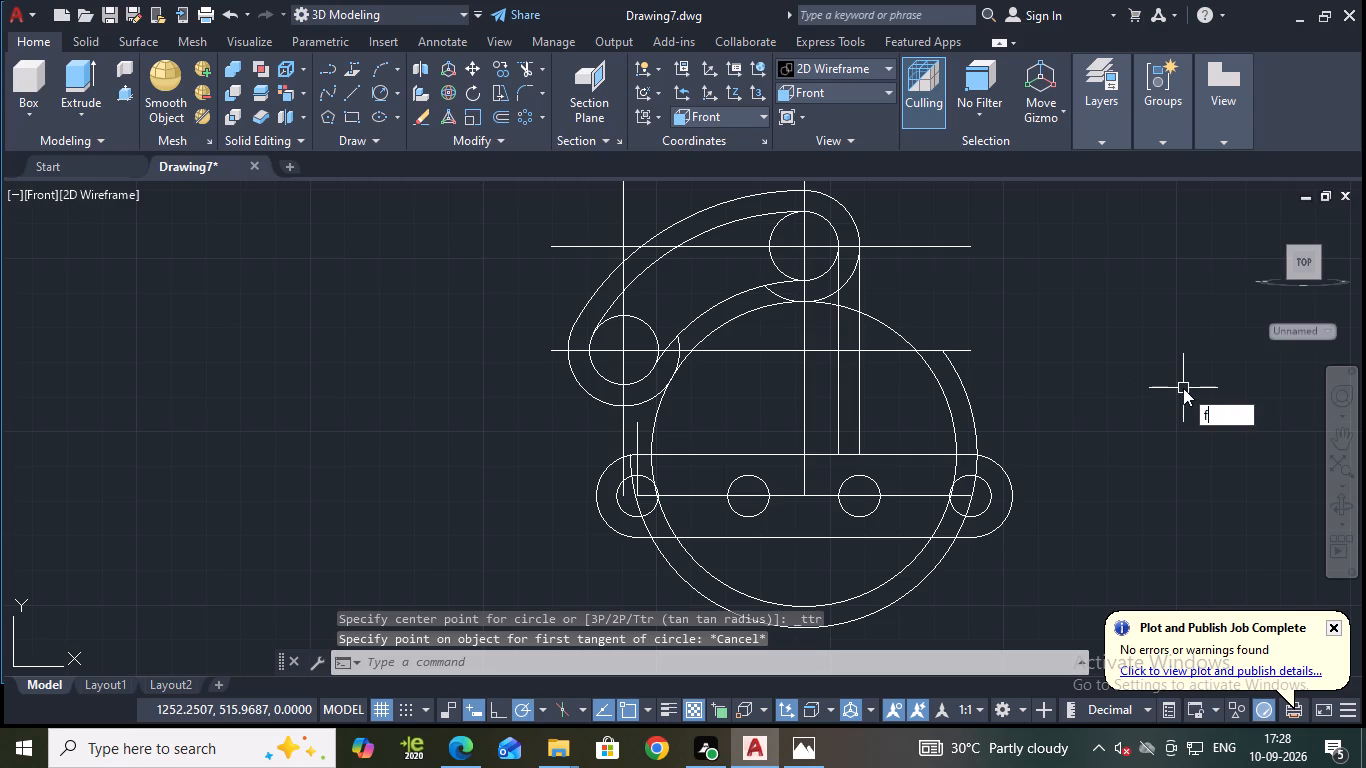
{"action": "key", "text": "Return"}
{"action": "key", "text": "r"}
{"action": "key", "text": "Return"}
{"action": "type", "text": "20"}
{"action": "key", "text": "Return"}
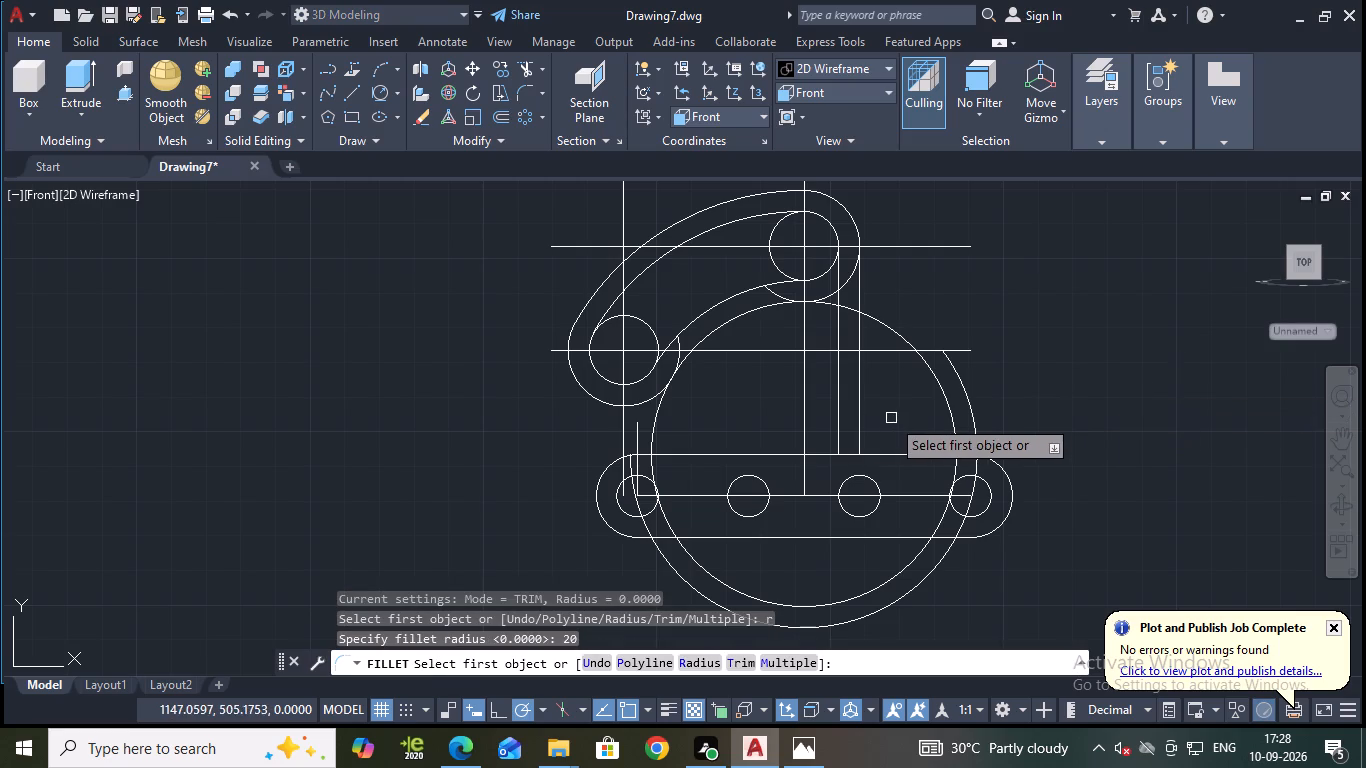
{"action": "left_click", "coordinate": [856, 420]}
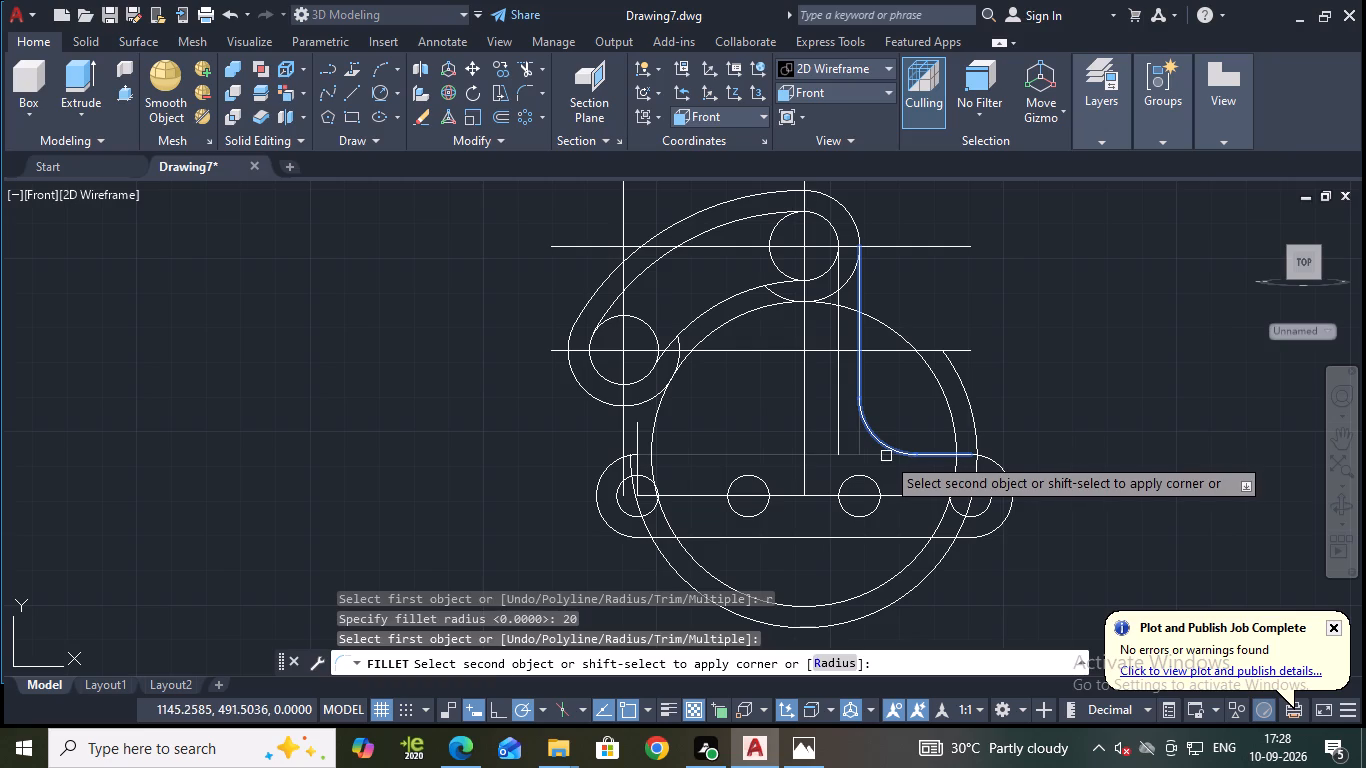
{"action": "left_click", "coordinate": [886, 456]}
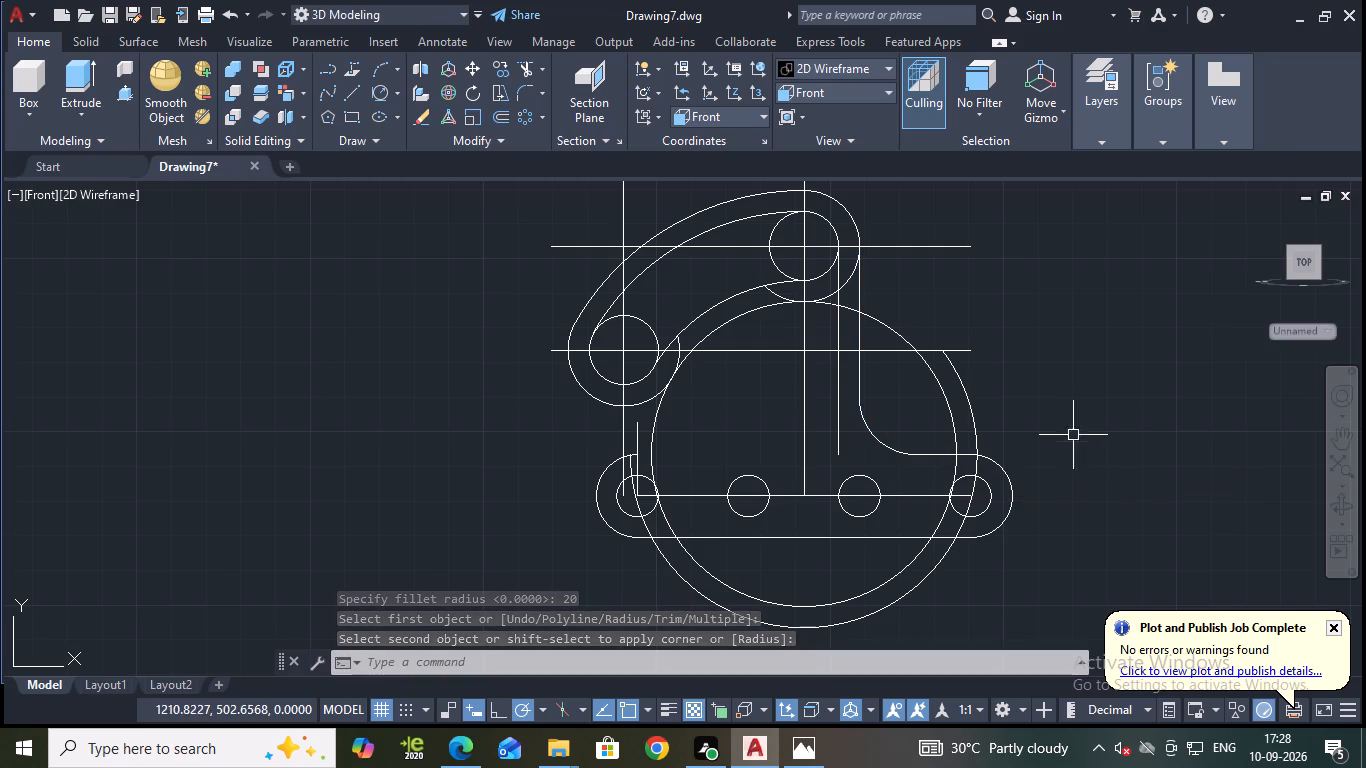
{"action": "key", "text": "Escape"}
Extend the base's top edge leftward from the radius-20 fillet to the top of the base's left rounded end.
{"action": "type", "text": "ex"}
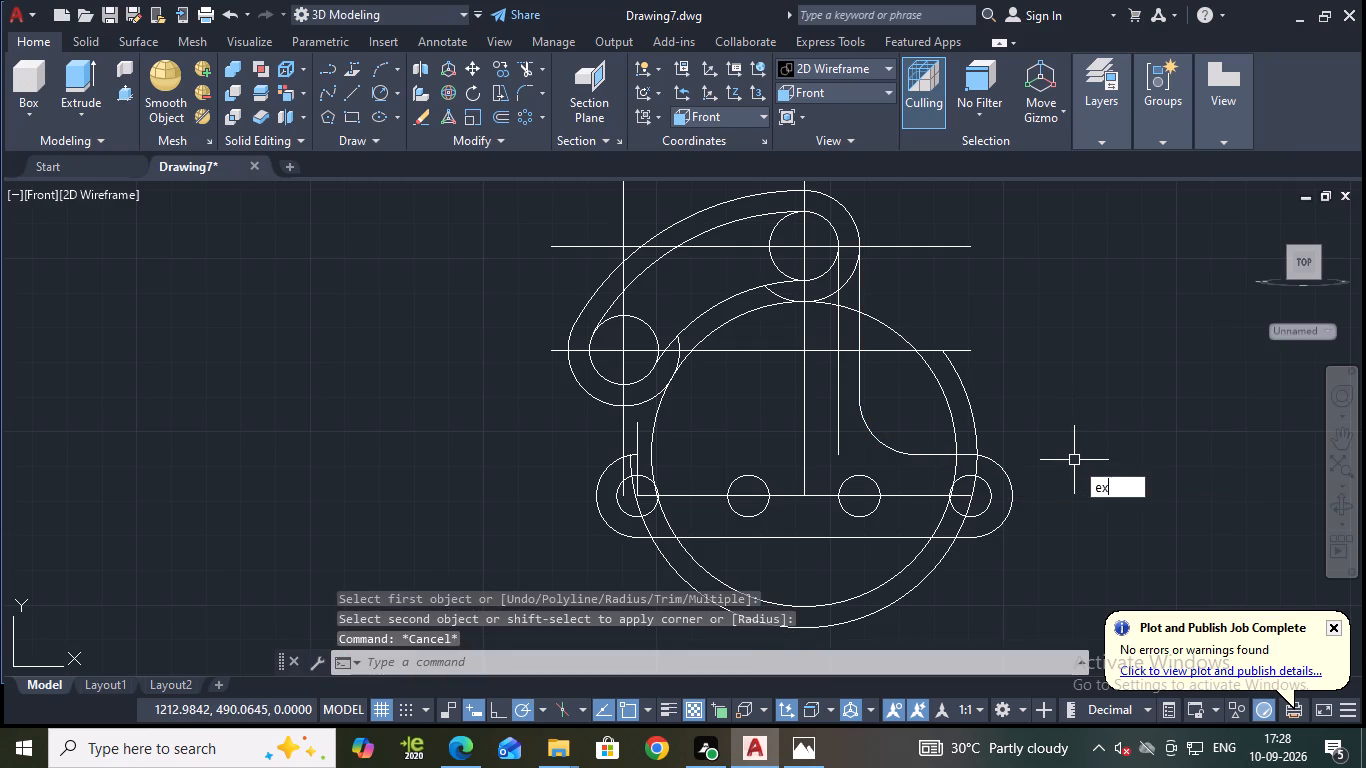
{"action": "key", "text": "Return"}
{"action": "left_click", "coordinate": [947, 454]}
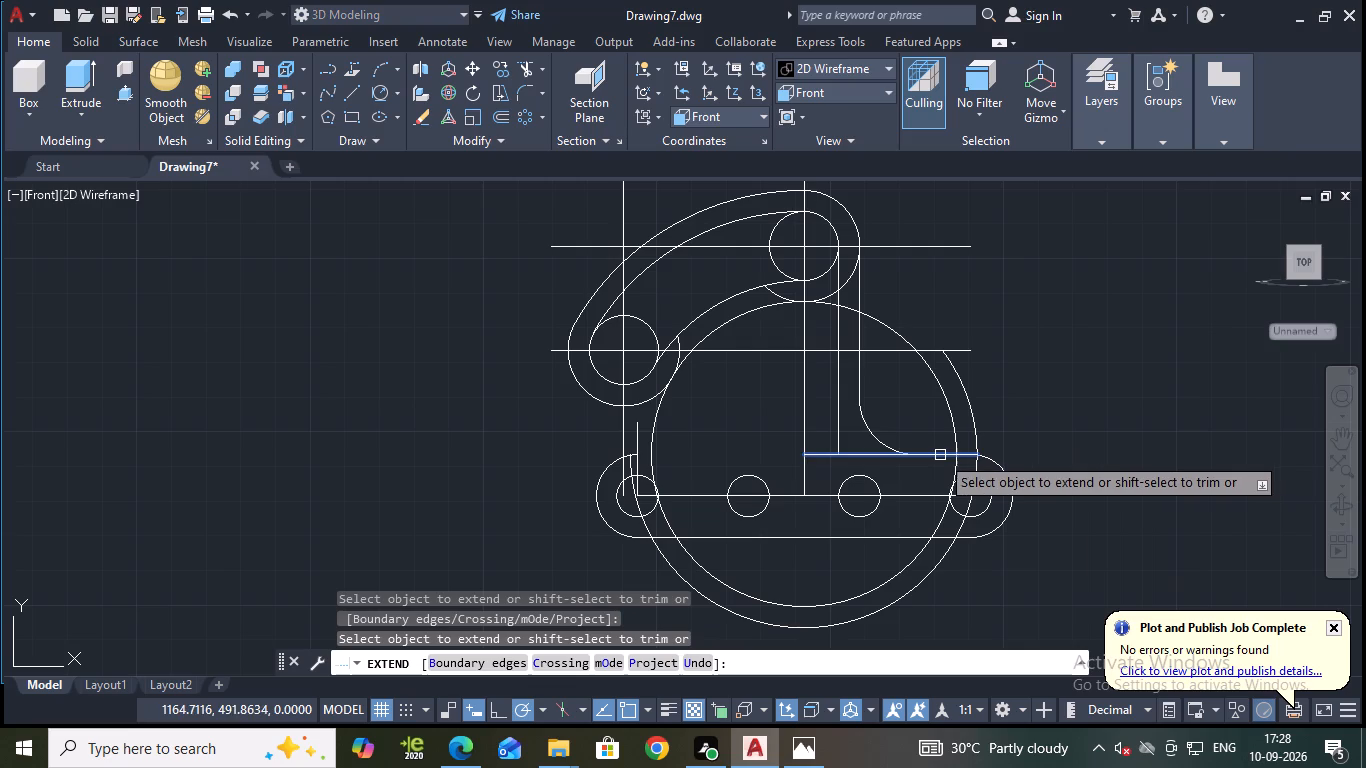
{"action": "left_click", "coordinate": [936, 455]}
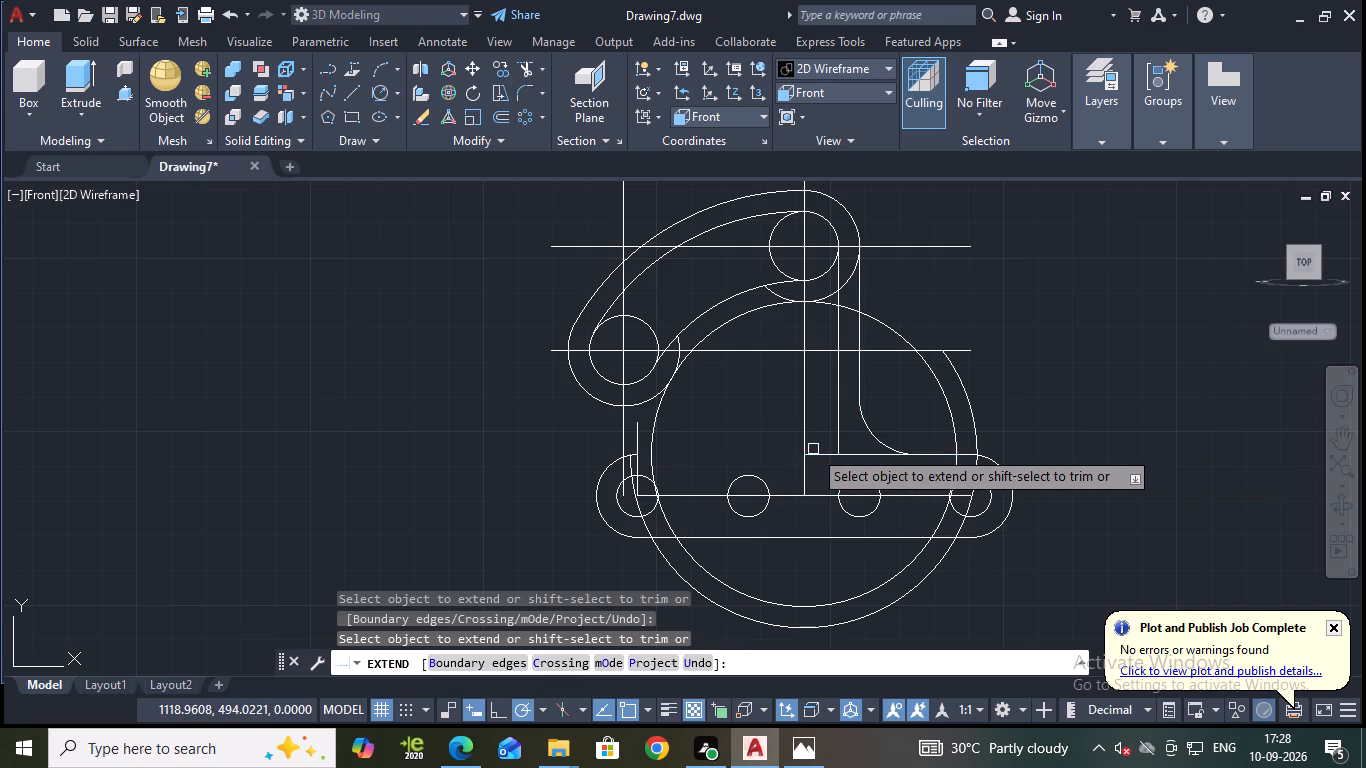
{"action": "left_click", "coordinate": [821, 457]}
{"action": "left_click", "coordinate": [758, 450]}
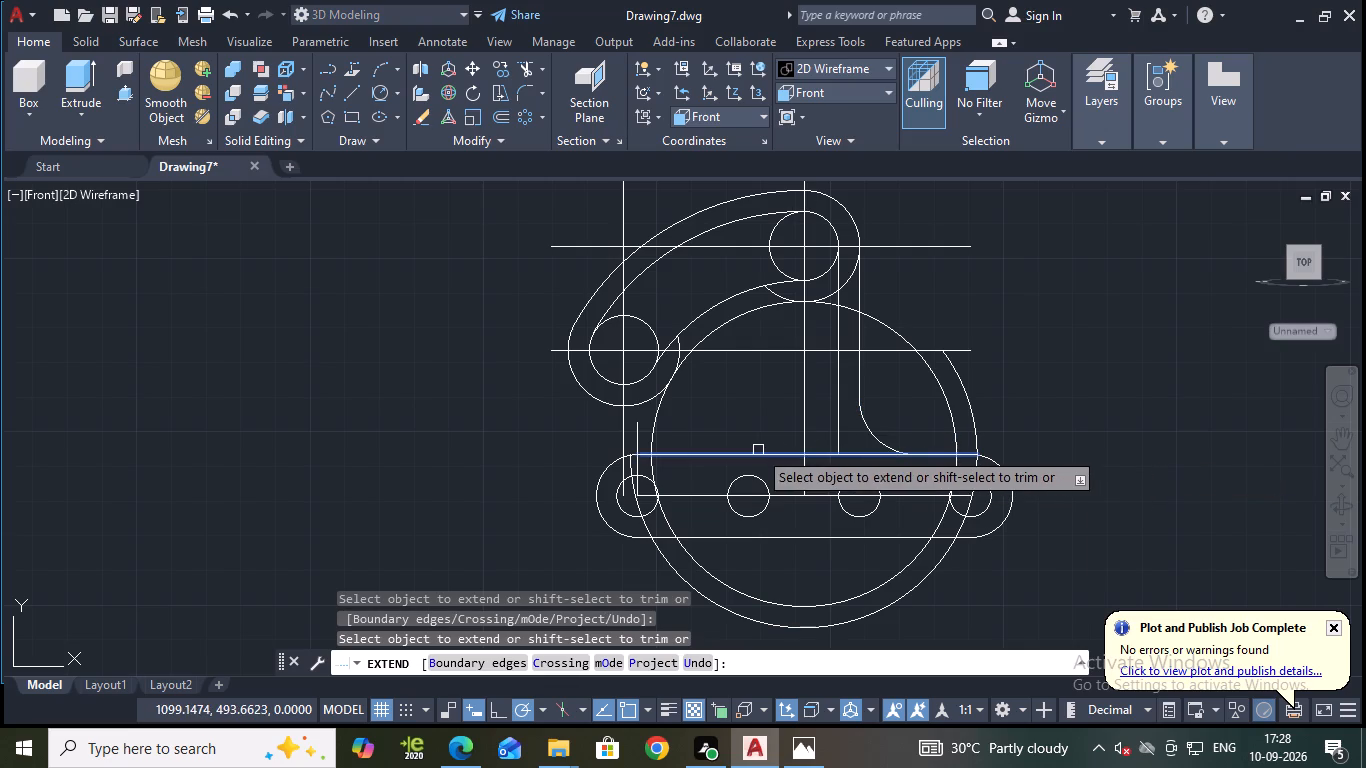
{"action": "key", "text": "Escape"}
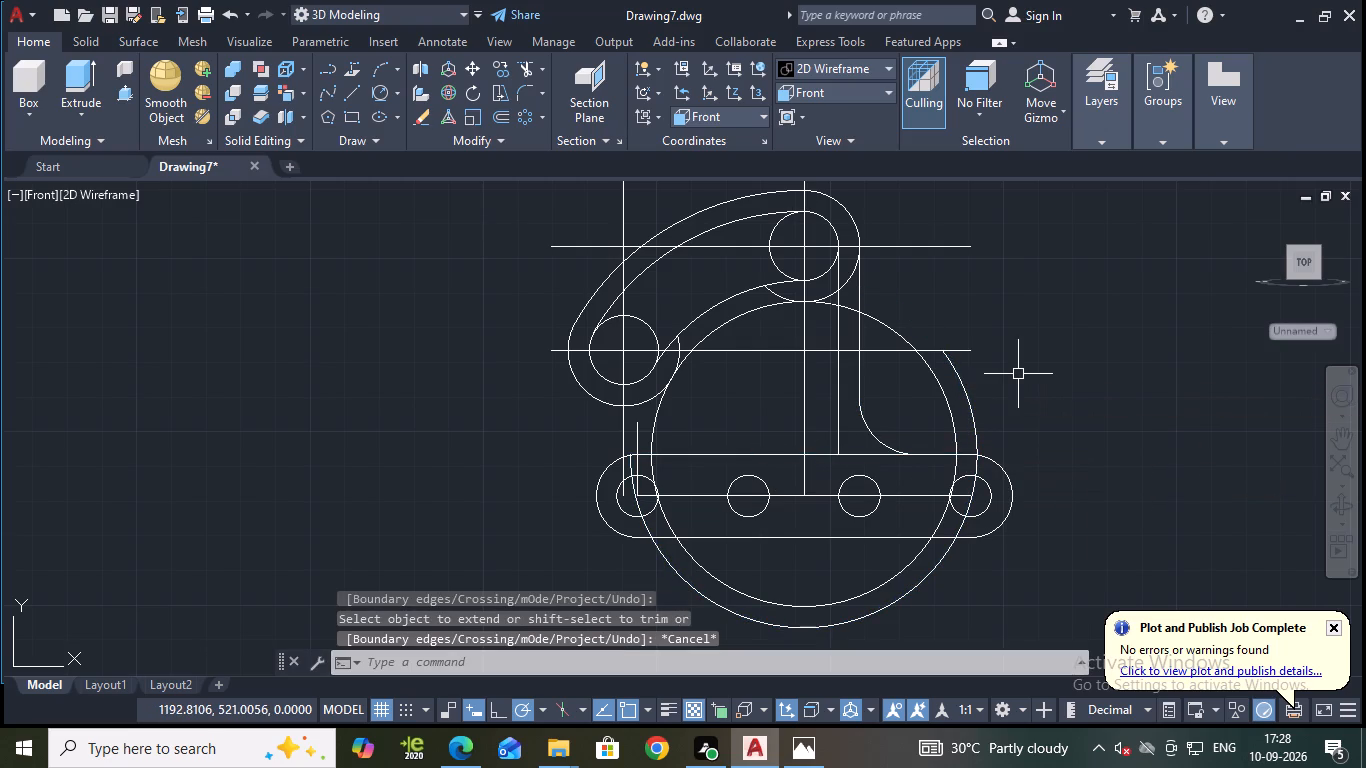
{"action": "key", "text": "Escape"}
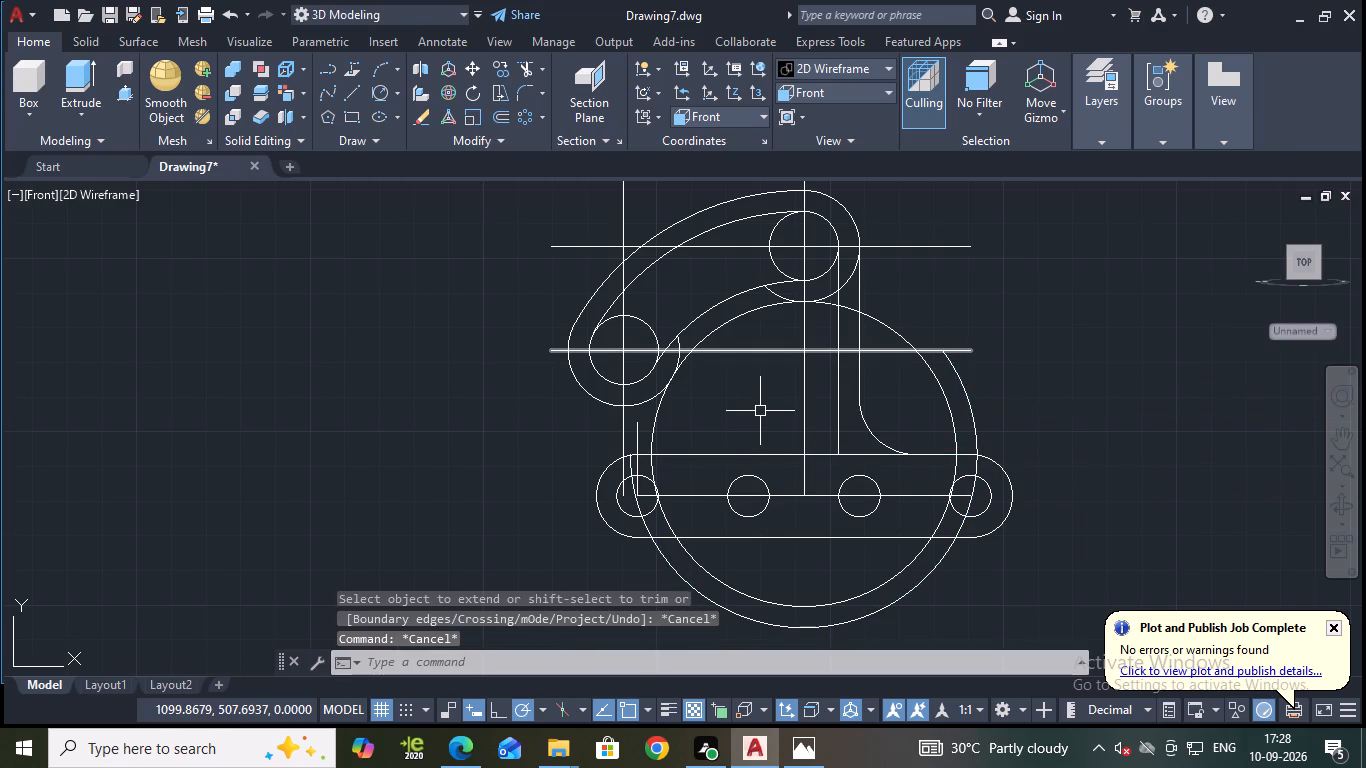
Trim the outer circle segments at the curved arm's lower end that lie inside the arm, between its two lower arcs.
{"action": "type", "text": "tr"}
{"action": "key", "text": "Return"}
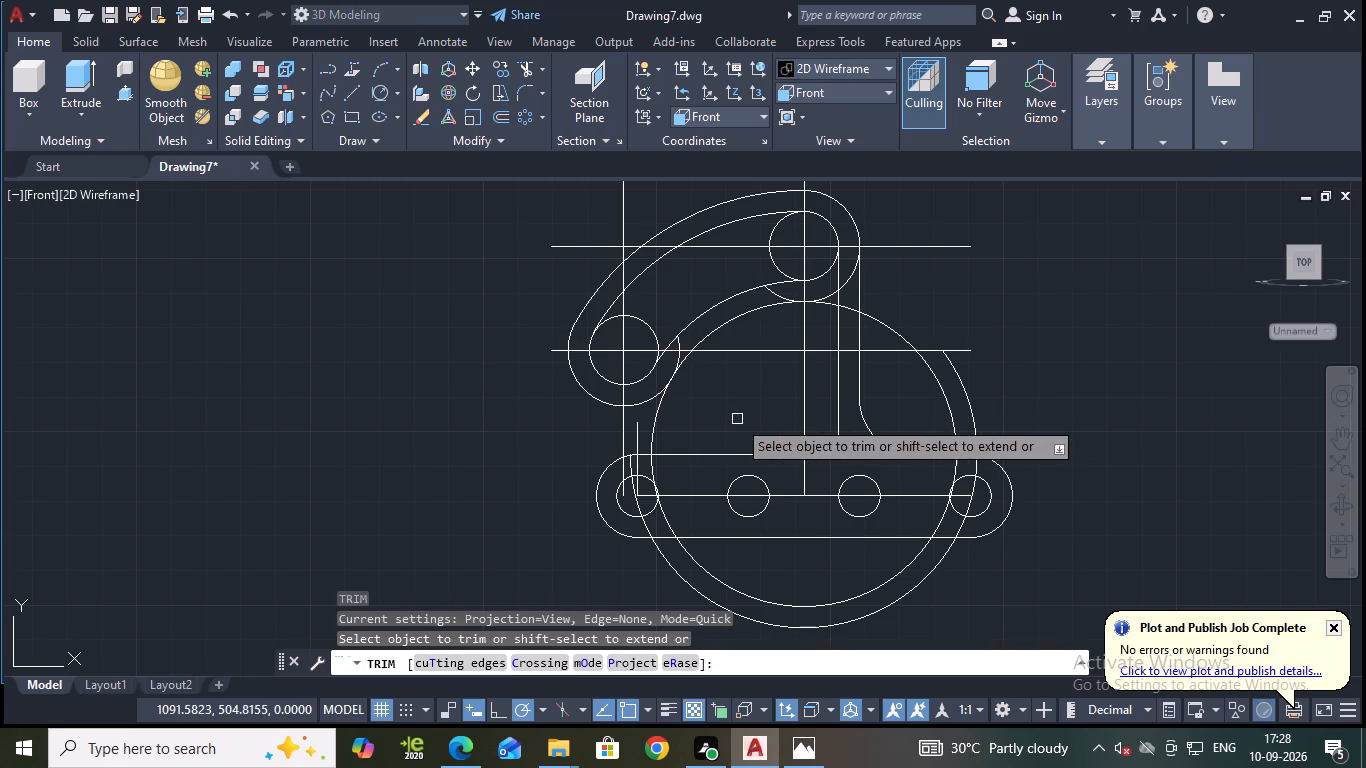
{"action": "scroll", "coordinate": [694, 351], "scroll_direction": "up", "scroll_amount": 2}
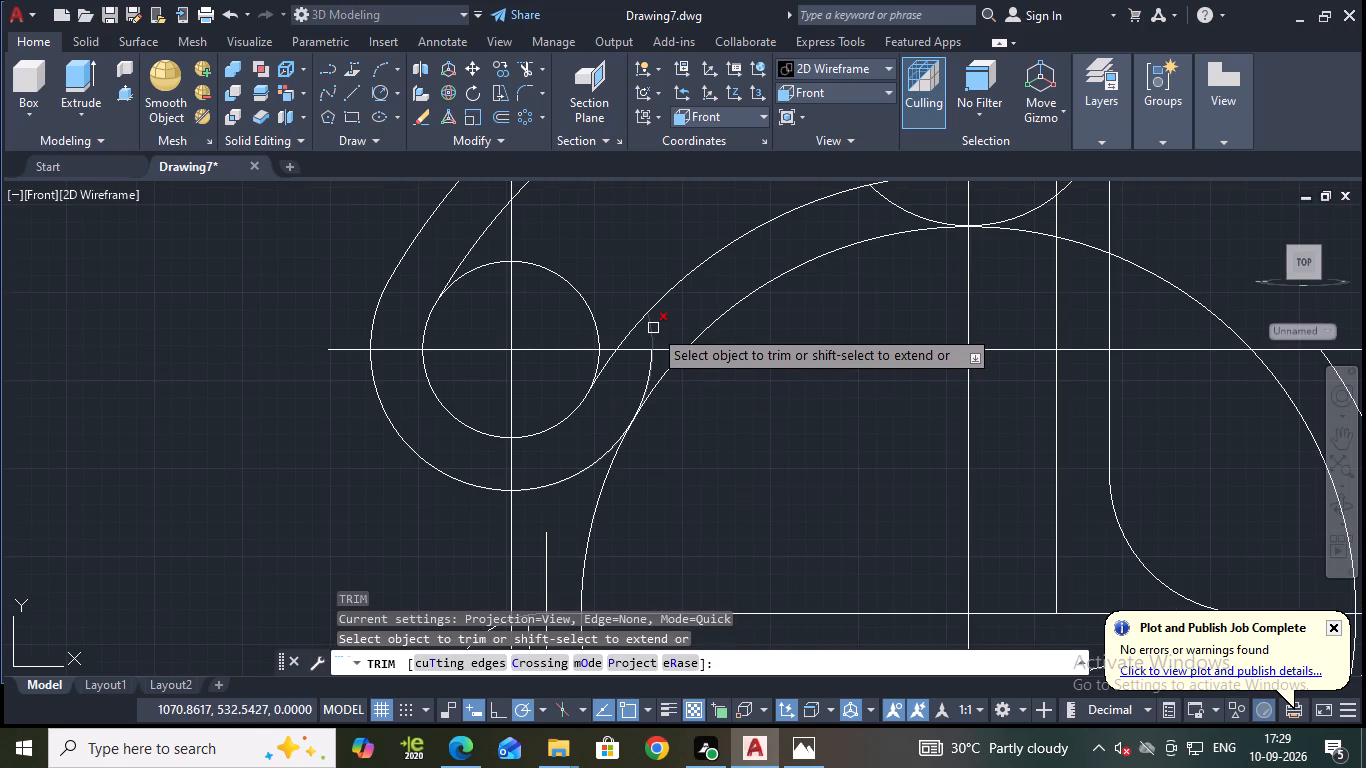
{"action": "left_click", "coordinate": [652, 324]}
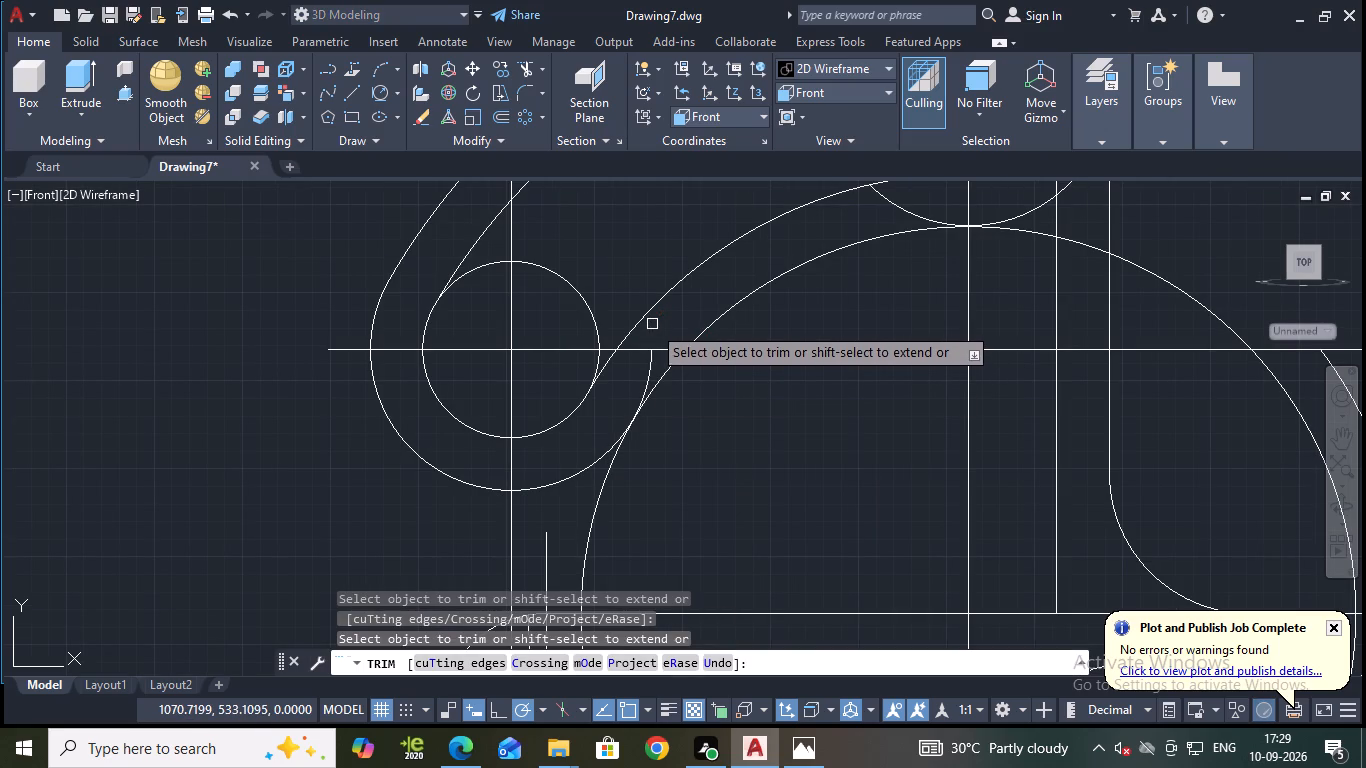
{"action": "left_click", "coordinate": [644, 374]}
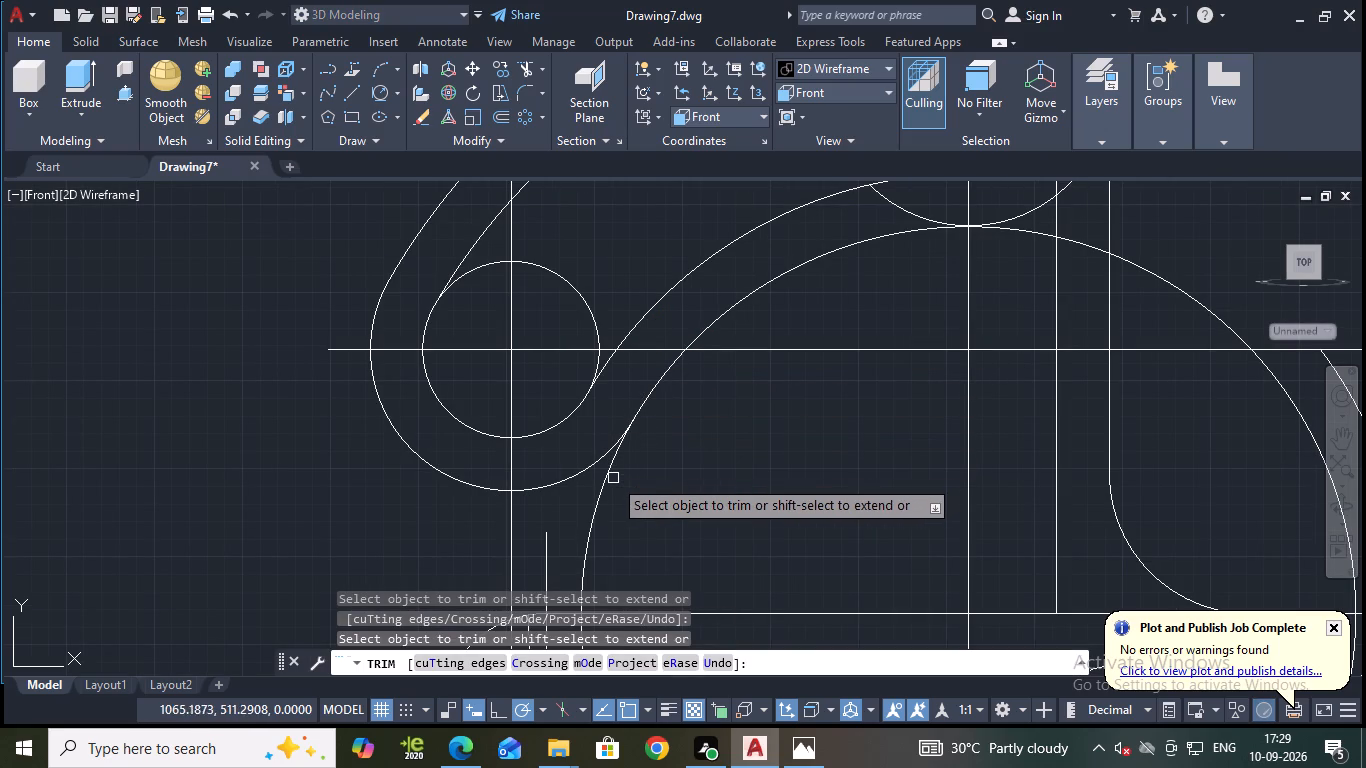
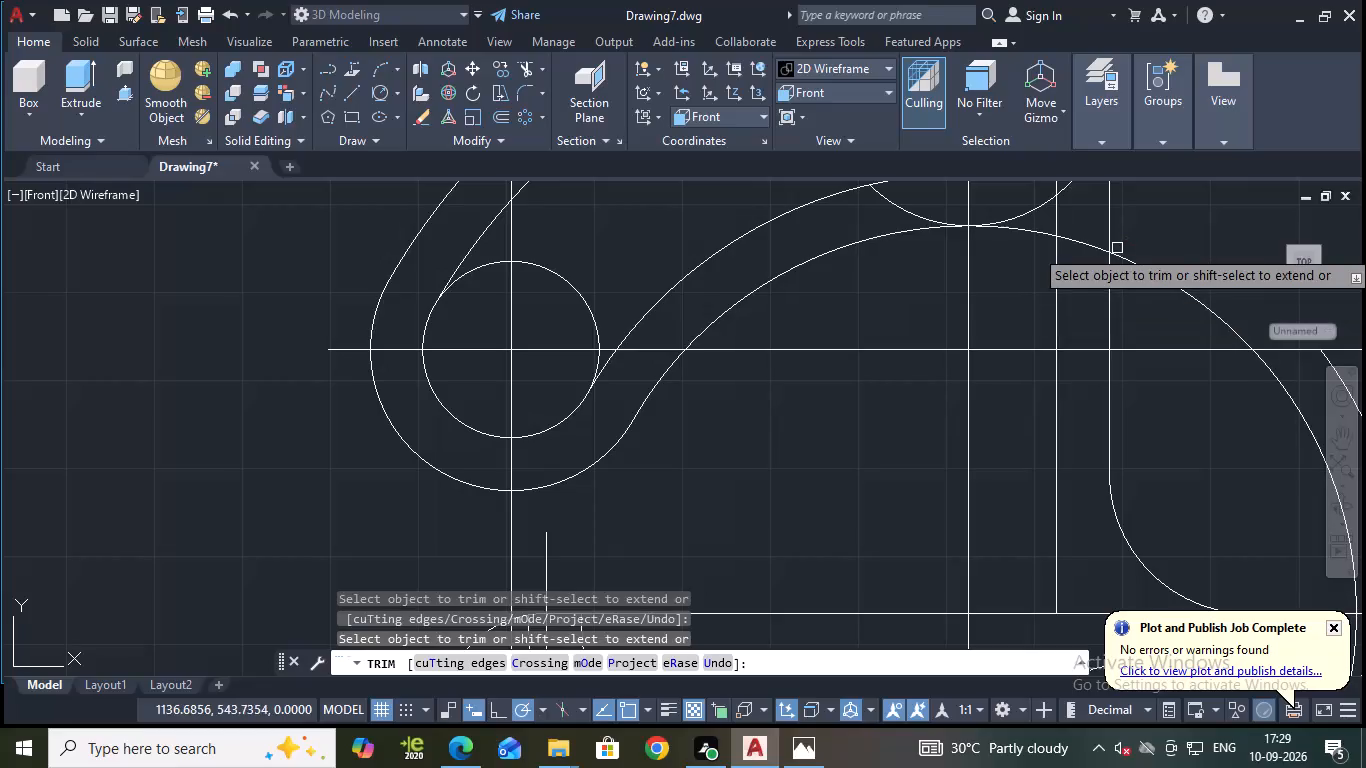
Trim the large circle's piece beneath the arm's upper end and the end-circle segments lying inside the arm and slot there.
{"action": "left_click", "coordinate": [1021, 231]}
{"action": "scroll", "coordinate": [1165, 245], "scroll_direction": "down", "scroll_amount": 1}
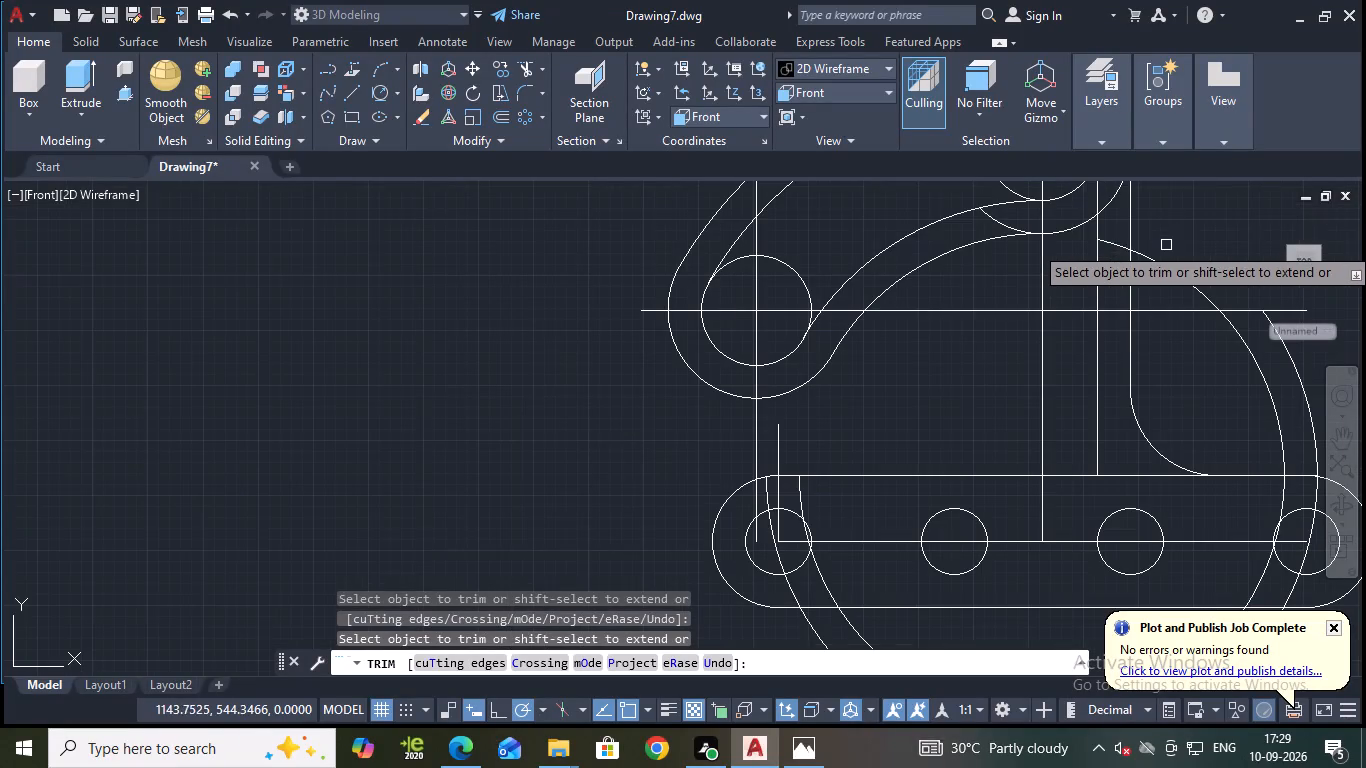
{"action": "middle_click_drag", "start_coordinate": [1176, 220], "coordinate": [1086, 305]}
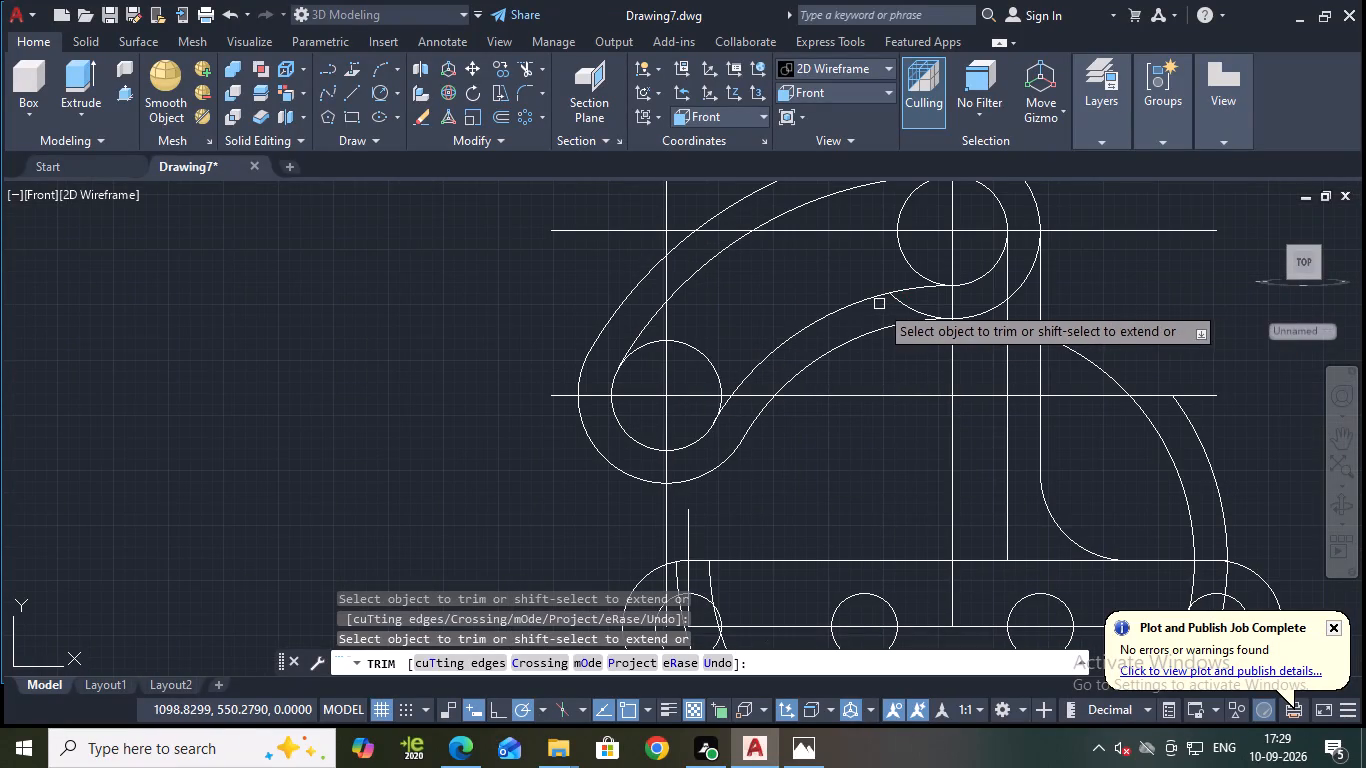
{"action": "left_click", "coordinate": [914, 304]}
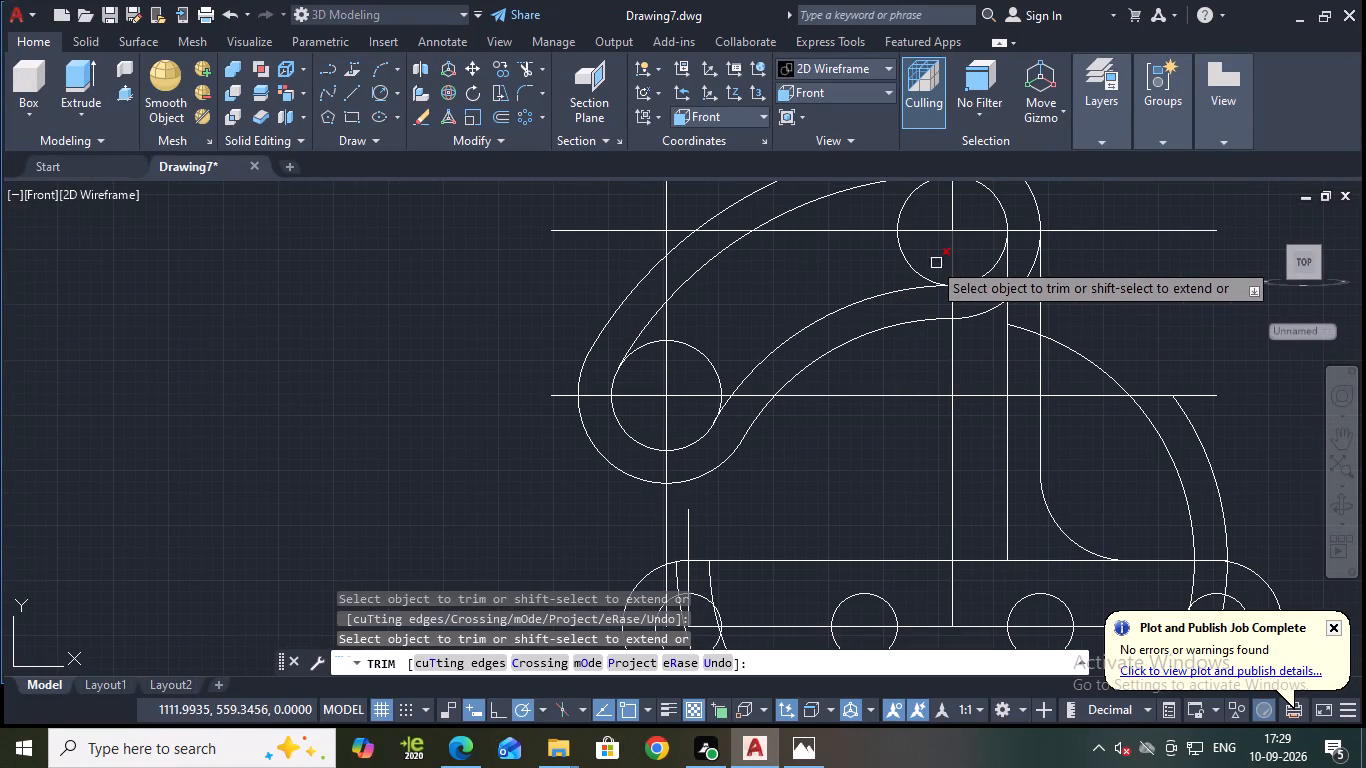
{"action": "left_click", "coordinate": [920, 265]}
{"action": "left_click", "coordinate": [904, 265]}
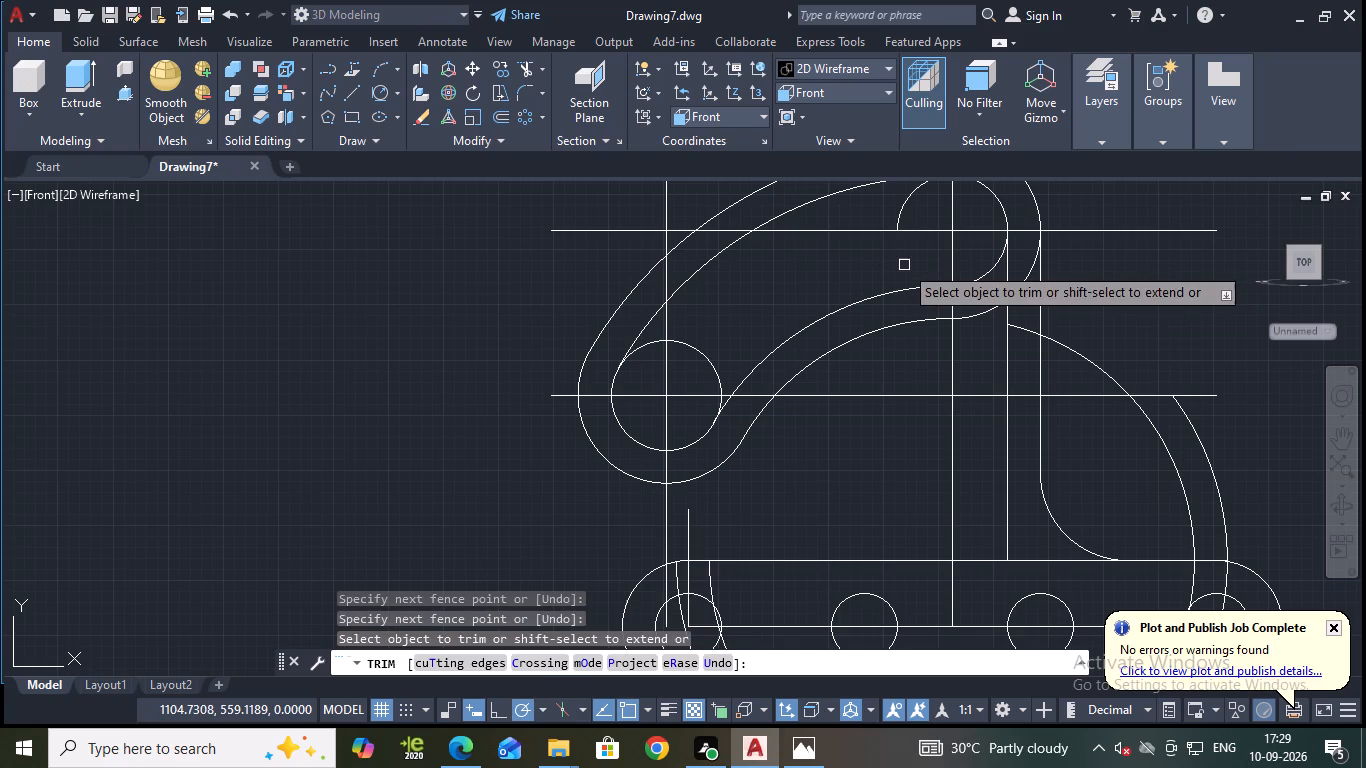
{"action": "left_click", "coordinate": [896, 218]}
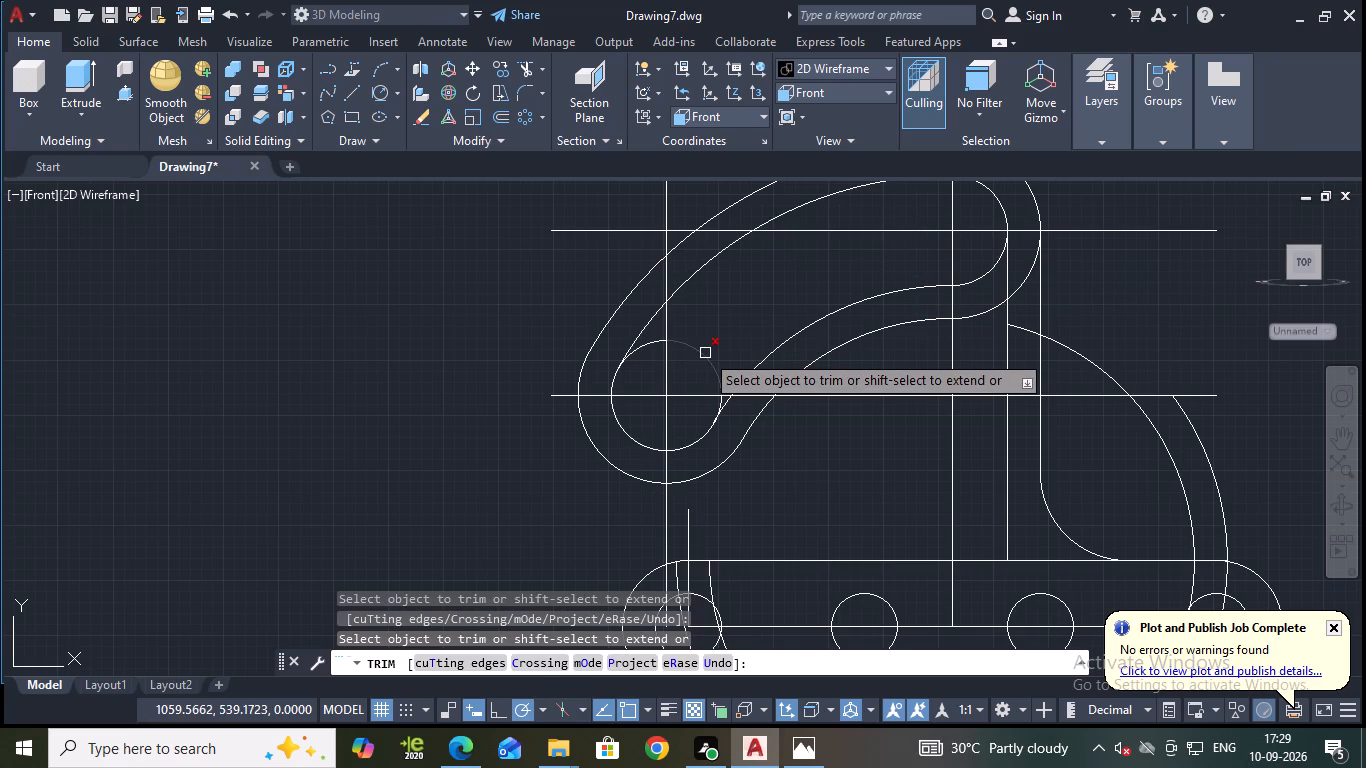
Trim the inner circle segments that lie inside the slot at the curved arm's lower end.
{"action": "left_click", "coordinate": [705, 353]}
{"action": "left_click", "coordinate": [652, 337]}
{"action": "scroll", "coordinate": [728, 371], "scroll_direction": "up", "scroll_amount": 2}
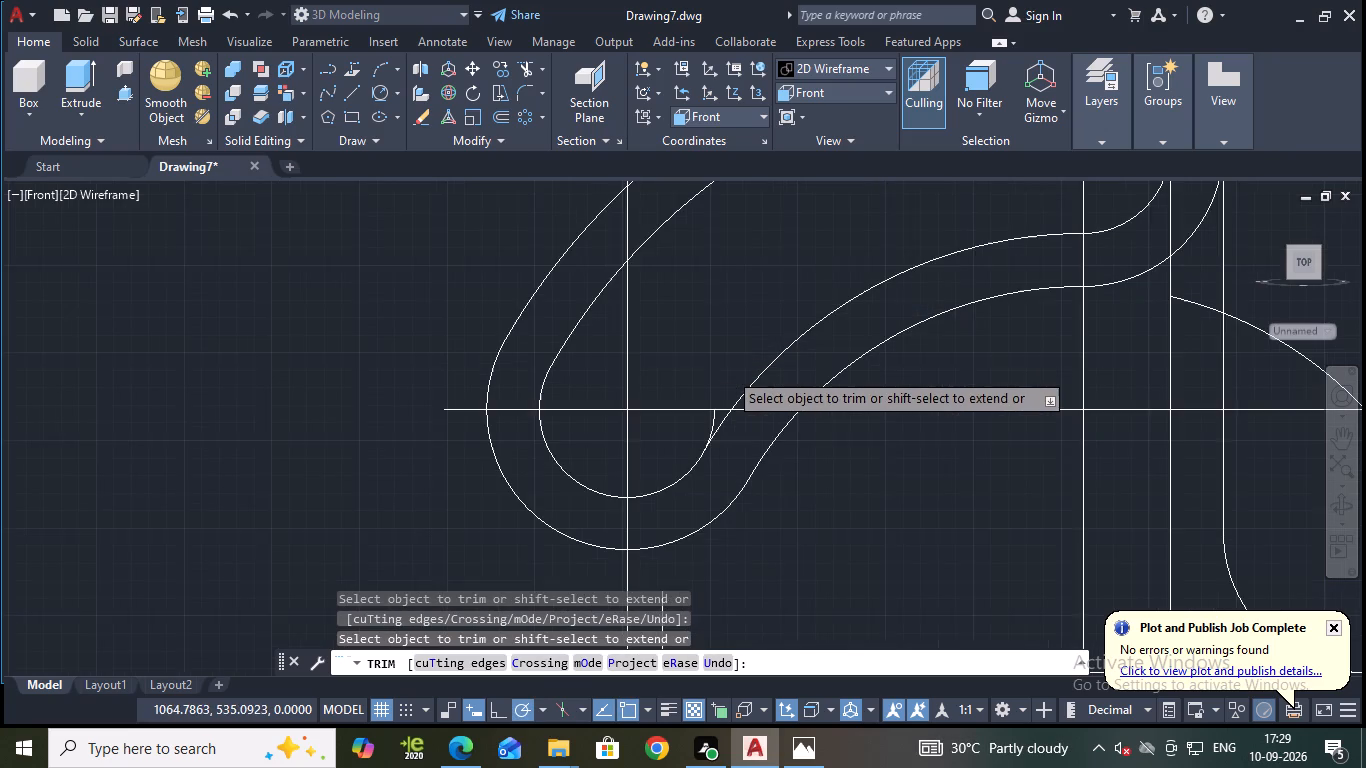
{"action": "left_click", "coordinate": [706, 442]}
Trim the large arc between the web's two vertical lines and the inner web line's portion inside the curved arm.
{"action": "scroll", "coordinate": [708, 433], "scroll_direction": "down", "scroll_amount": 4}
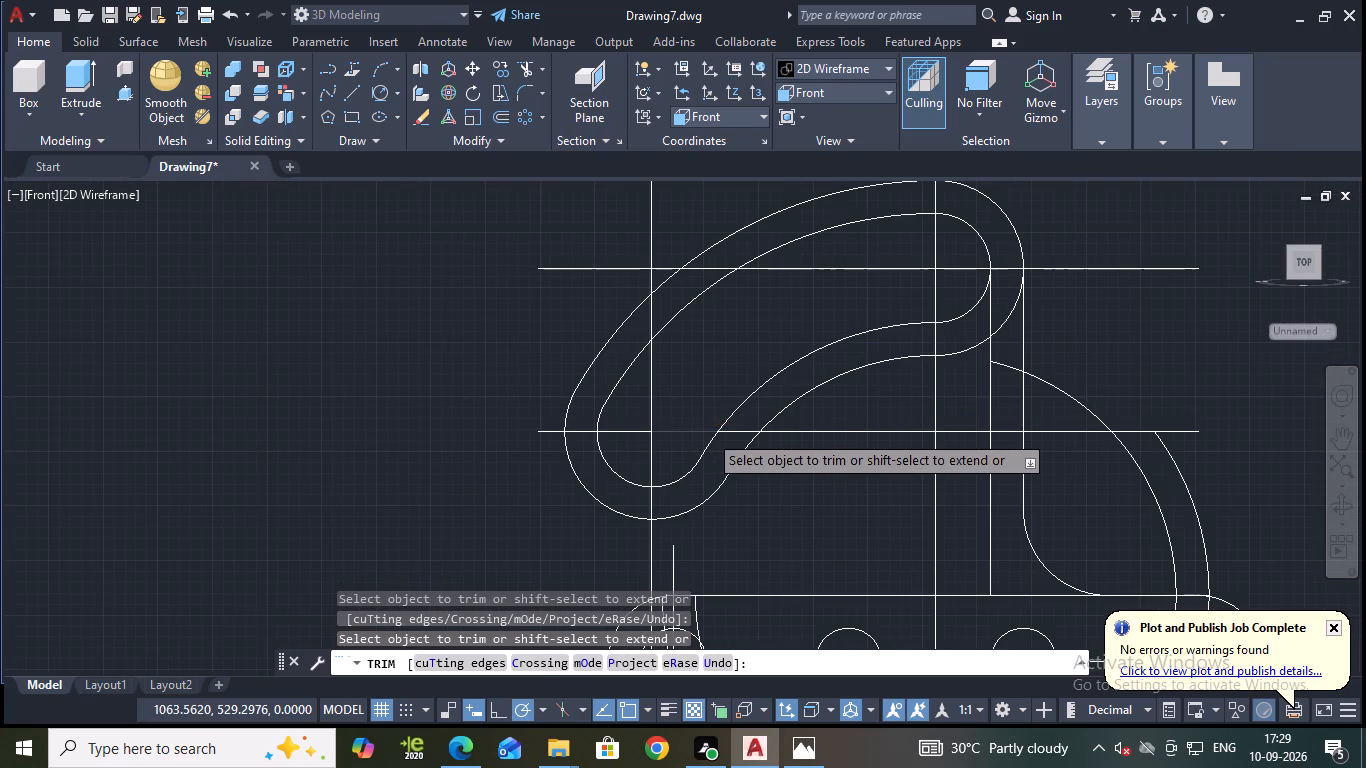
{"action": "middle_click_drag", "start_coordinate": [967, 429], "coordinate": [938, 432]}
{"action": "scroll", "coordinate": [894, 404], "scroll_direction": "up", "scroll_amount": 3}
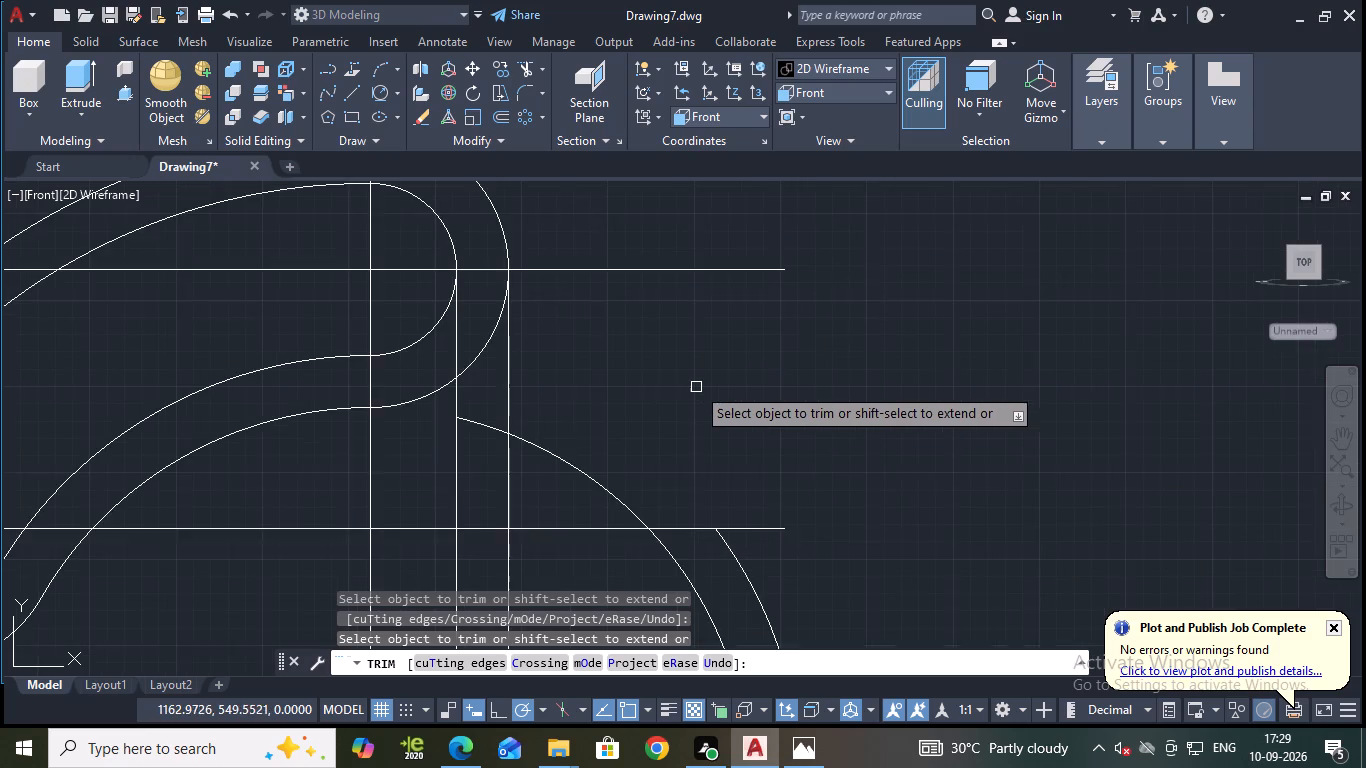
{"action": "scroll", "coordinate": [696, 374], "scroll_direction": "down", "scroll_amount": 2}
{"action": "middle_click_drag", "start_coordinate": [700, 373], "coordinate": [976, 345]}
{"action": "scroll", "coordinate": [969, 332], "scroll_direction": "up", "scroll_amount": 1}
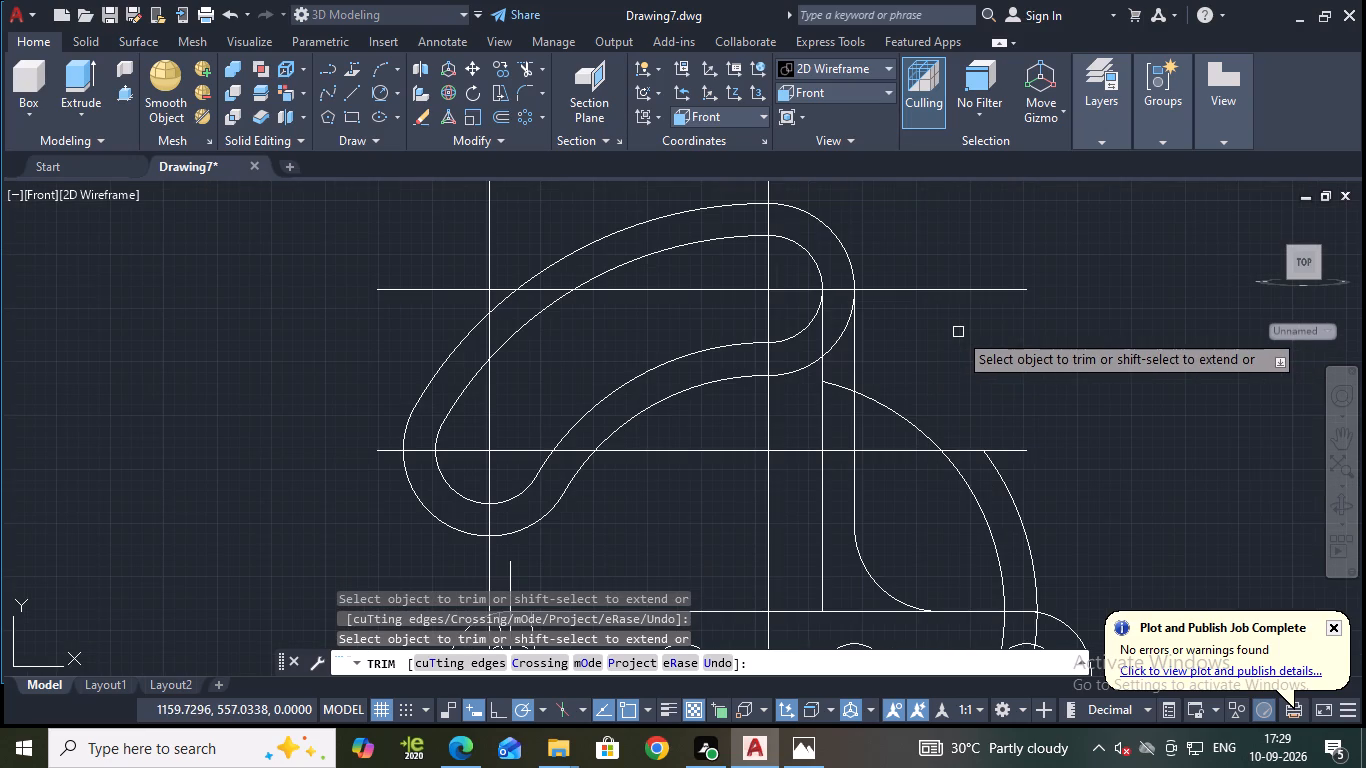
{"action": "left_click", "coordinate": [837, 383]}
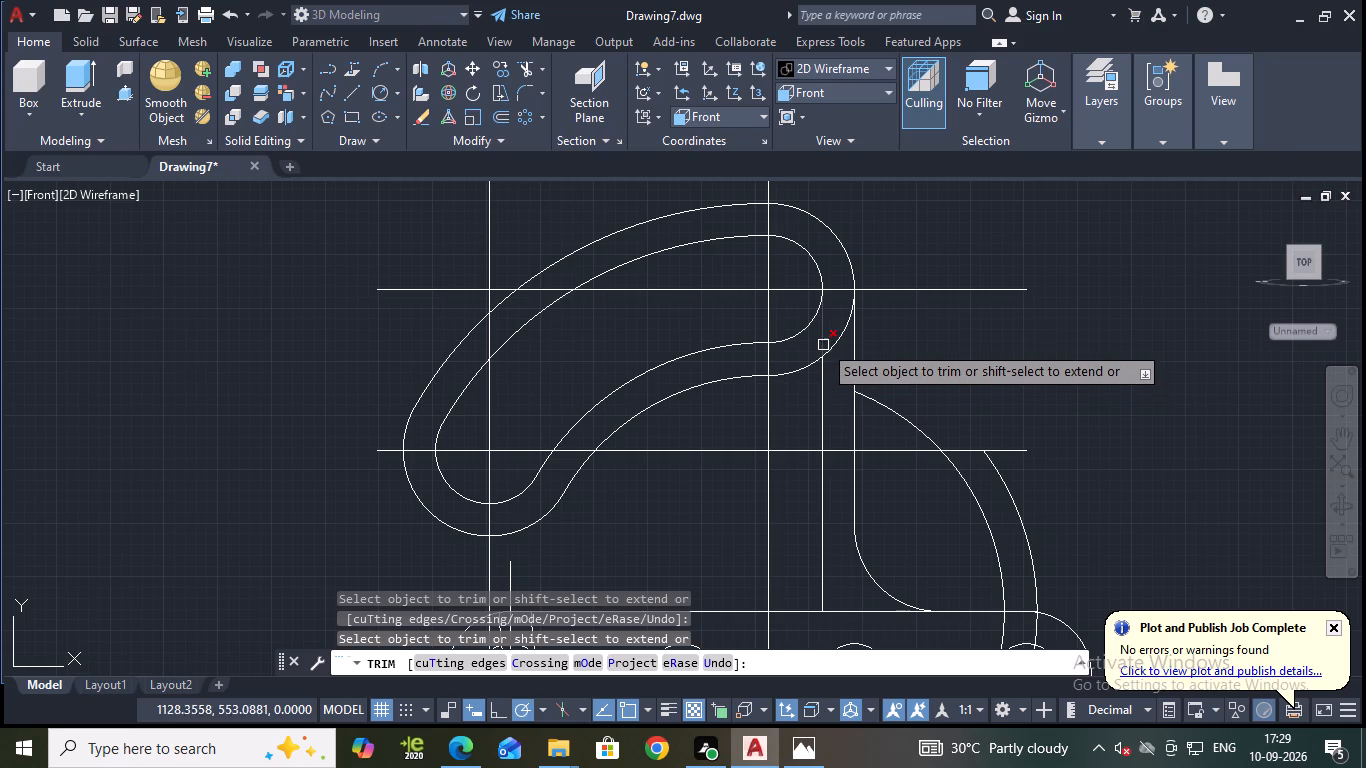
{"action": "left_click", "coordinate": [821, 329]}
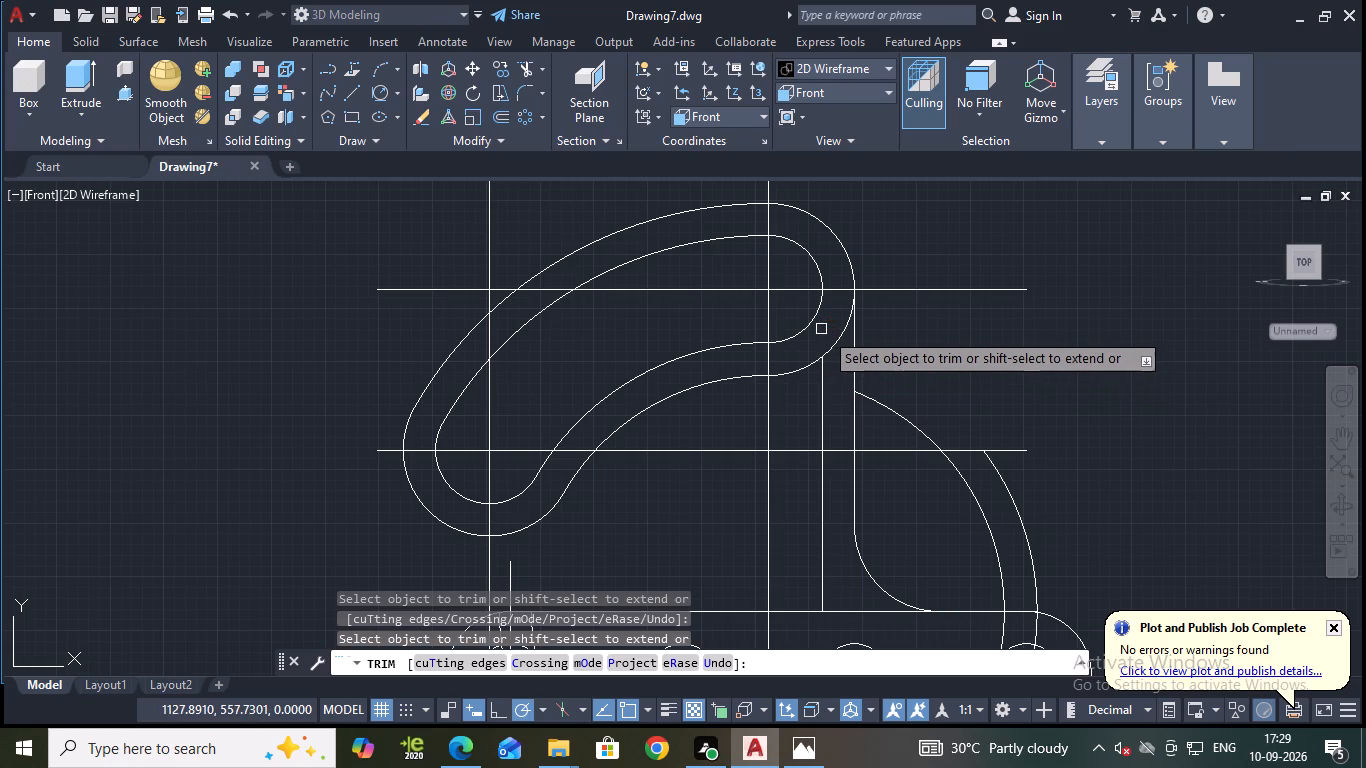
{"action": "scroll", "coordinate": [951, 390], "scroll_direction": "down", "scroll_amount": 1}
{"action": "middle_click_drag", "start_coordinate": [951, 390], "coordinate": [943, 348]}
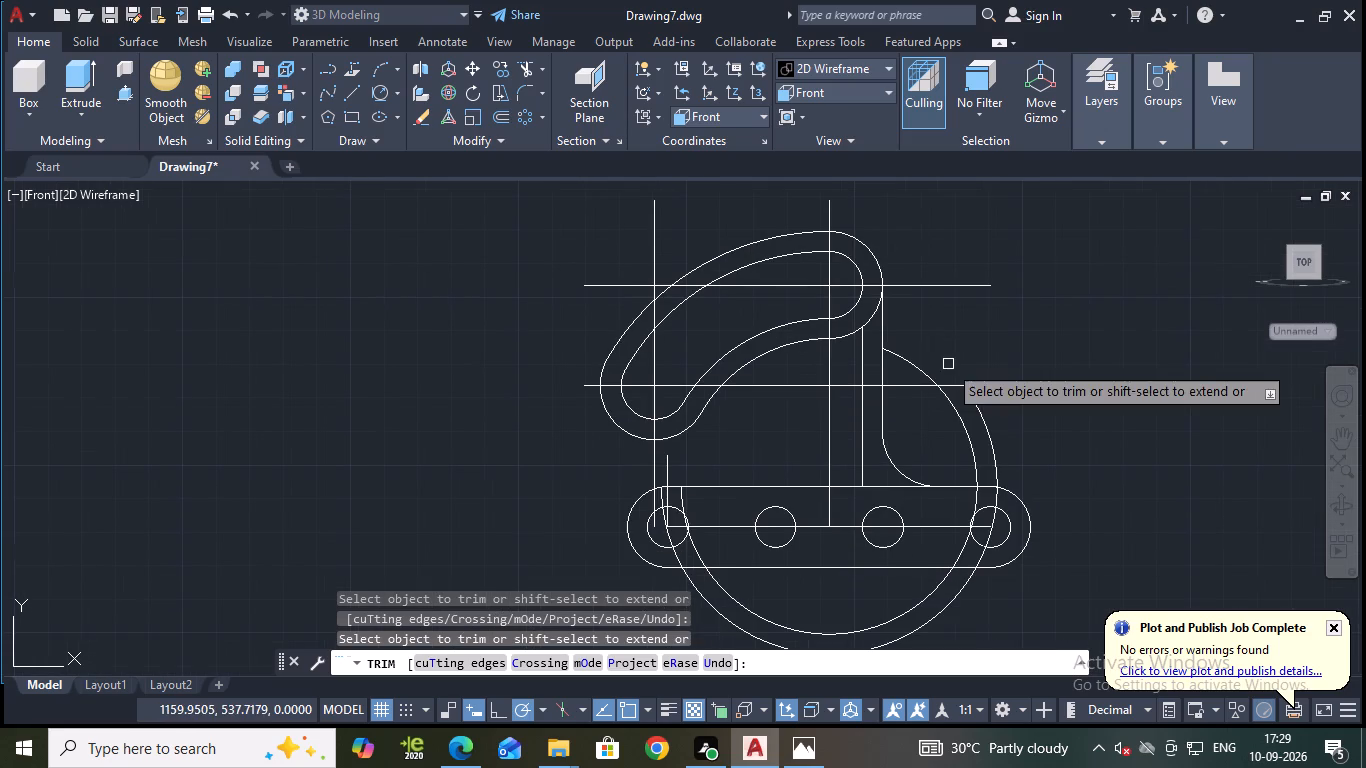
{"action": "key", "text": "Escape"}
Erase the two large leftover concentric arcs that pass around the web and through the base.
{"action": "left_click", "coordinate": [953, 406]}
{"action": "left_click", "coordinate": [988, 420]}
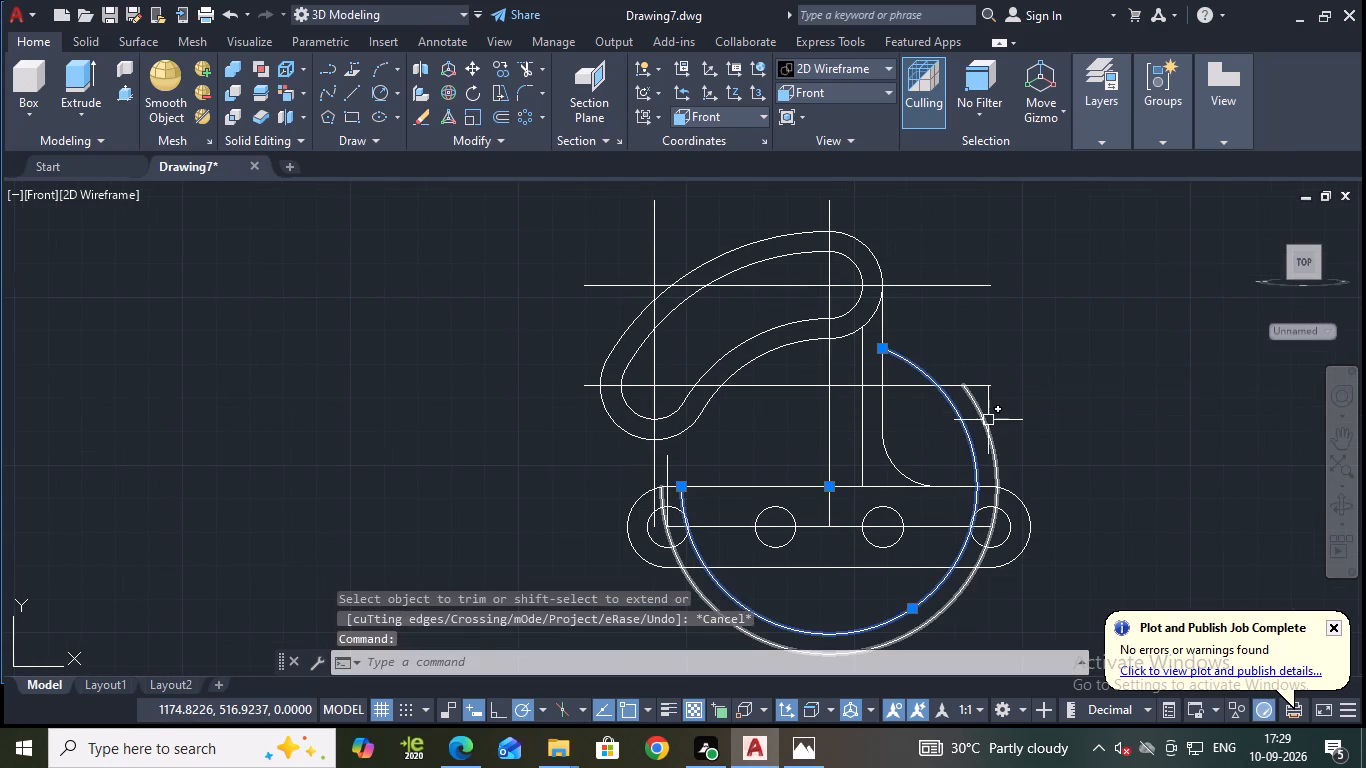
{"action": "key", "text": "e"}
{"action": "key", "text": "Return"}
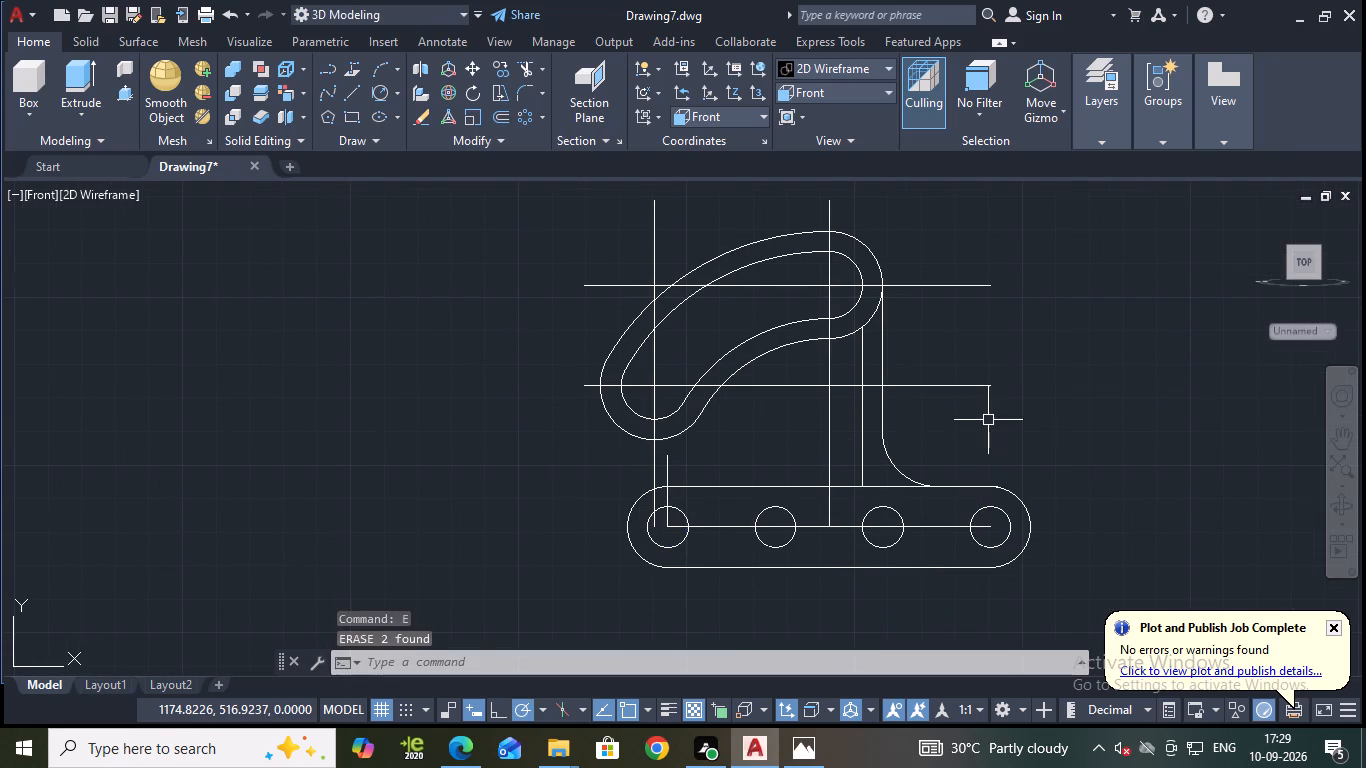
Erase the two horizontal construction lines through the centres of the curved arm's ends.
{"action": "scroll", "coordinate": [972, 437], "scroll_direction": "up", "scroll_amount": 1}
{"action": "scroll", "coordinate": [970, 425], "scroll_direction": "down", "scroll_amount": 1}
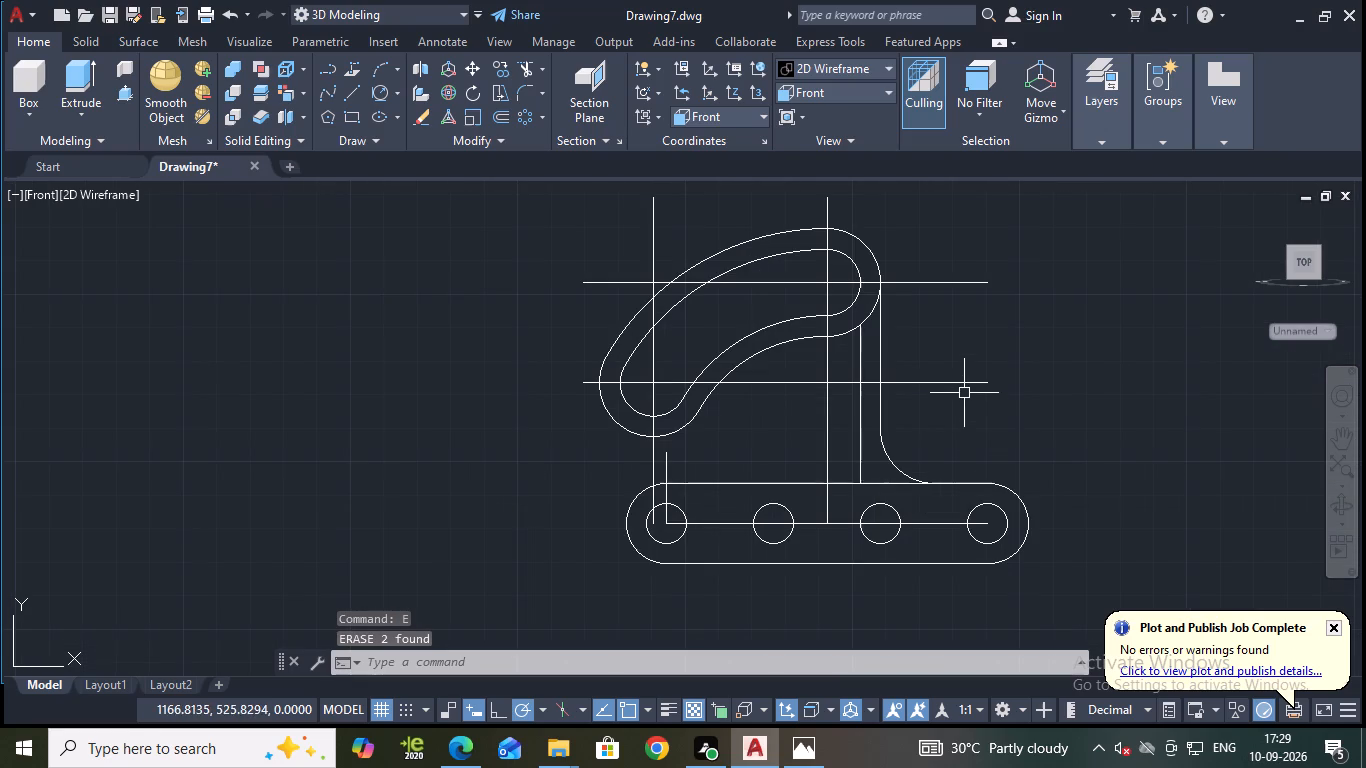
{"action": "left_click", "coordinate": [951, 385]}
{"action": "left_click", "coordinate": [921, 285]}
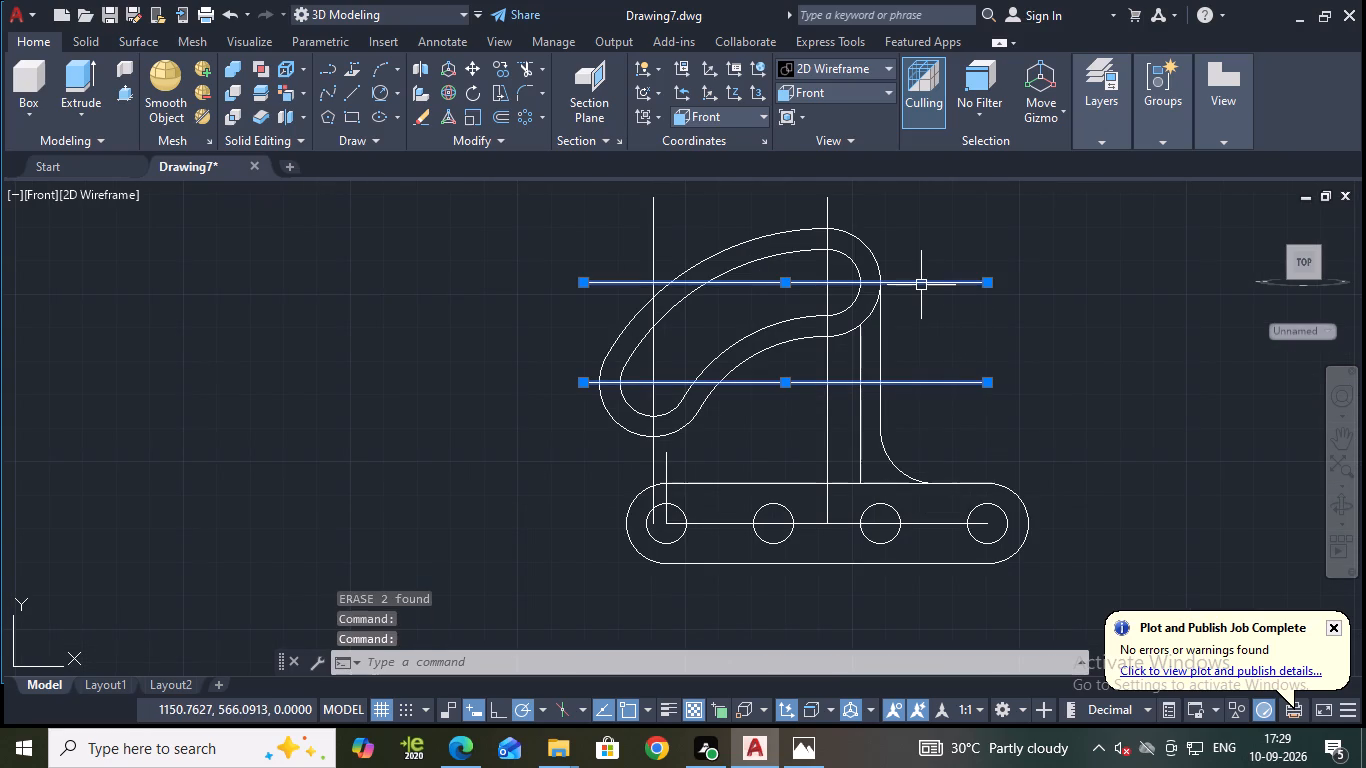
{"action": "key", "text": "e"}
{"action": "key", "text": "Return"}
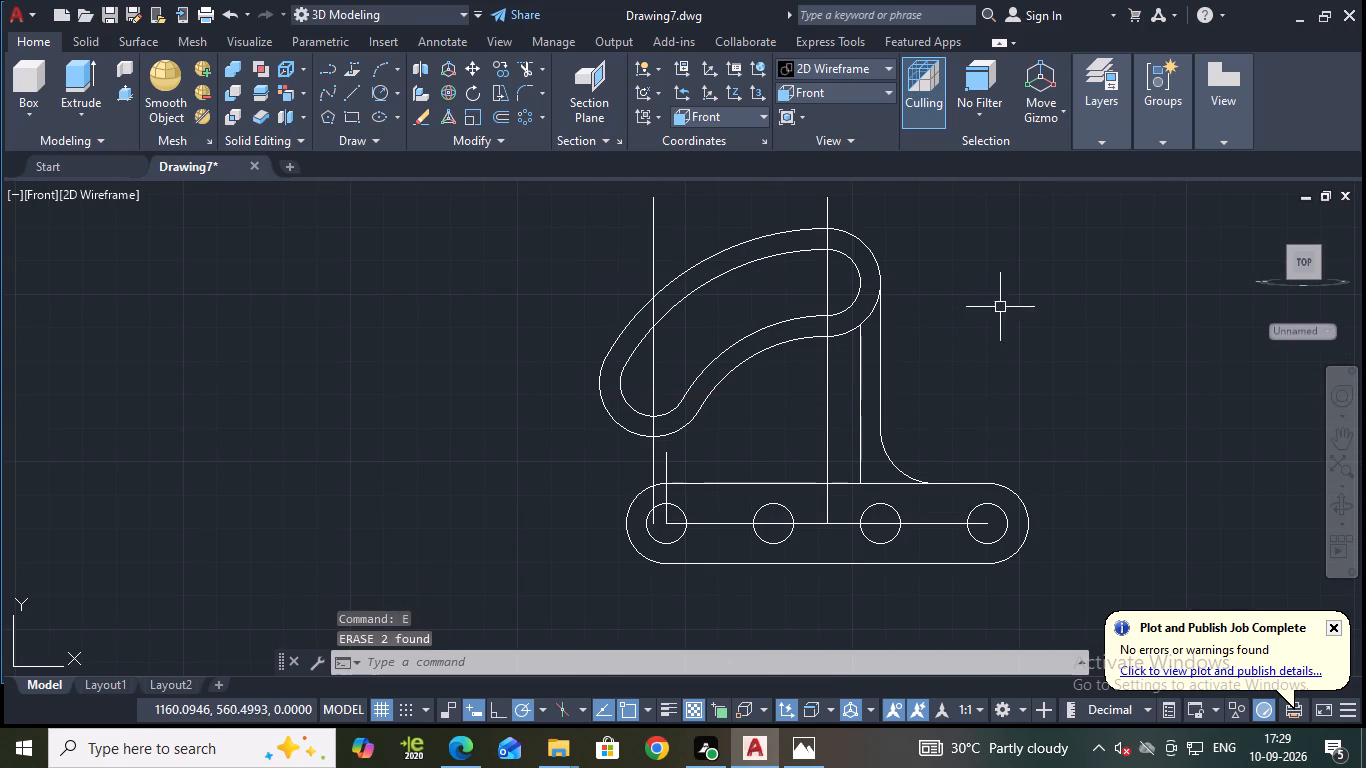
Erase the two long vertical construction lines, the base's hole centreline and the short vertical line at its leftmost hole.
{"action": "scroll", "coordinate": [898, 419], "scroll_direction": "up", "scroll_amount": 1}
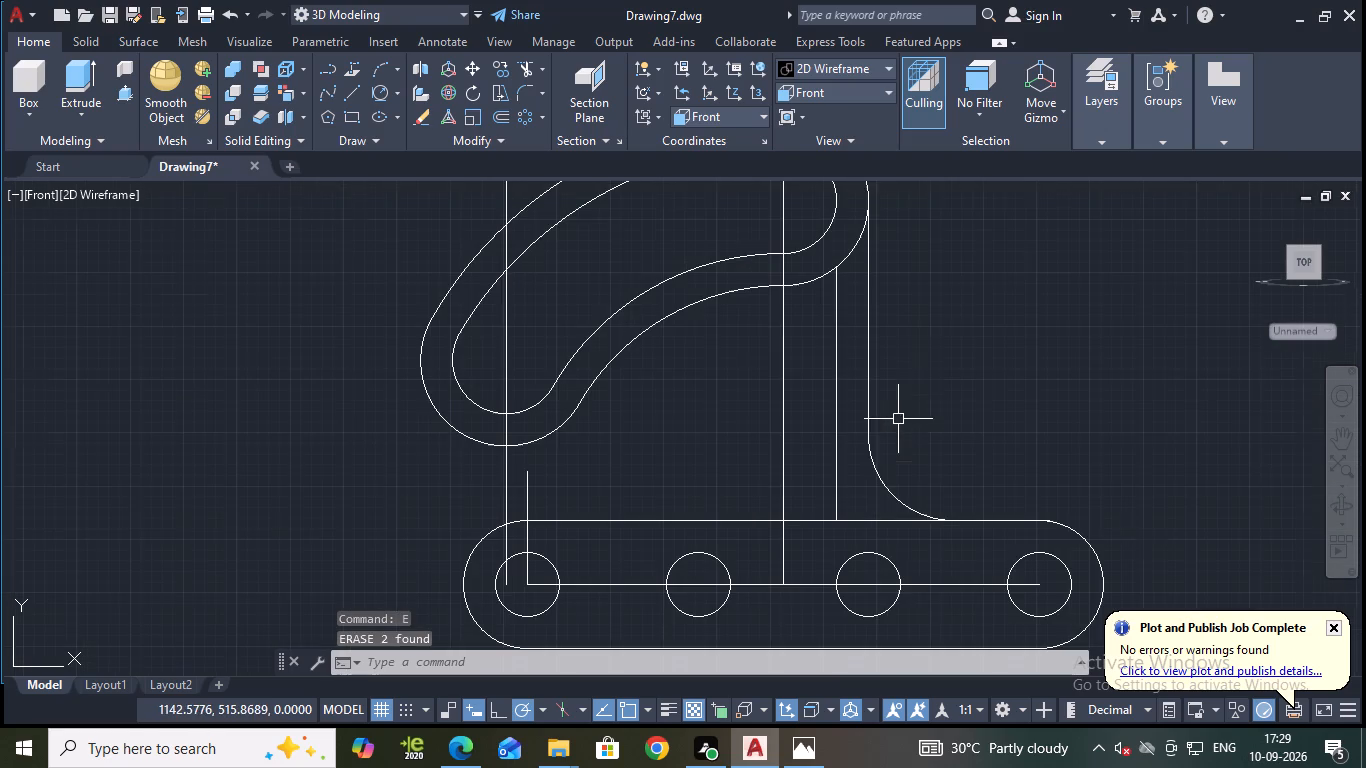
{"action": "scroll", "coordinate": [923, 407], "scroll_direction": "down", "scroll_amount": 1}
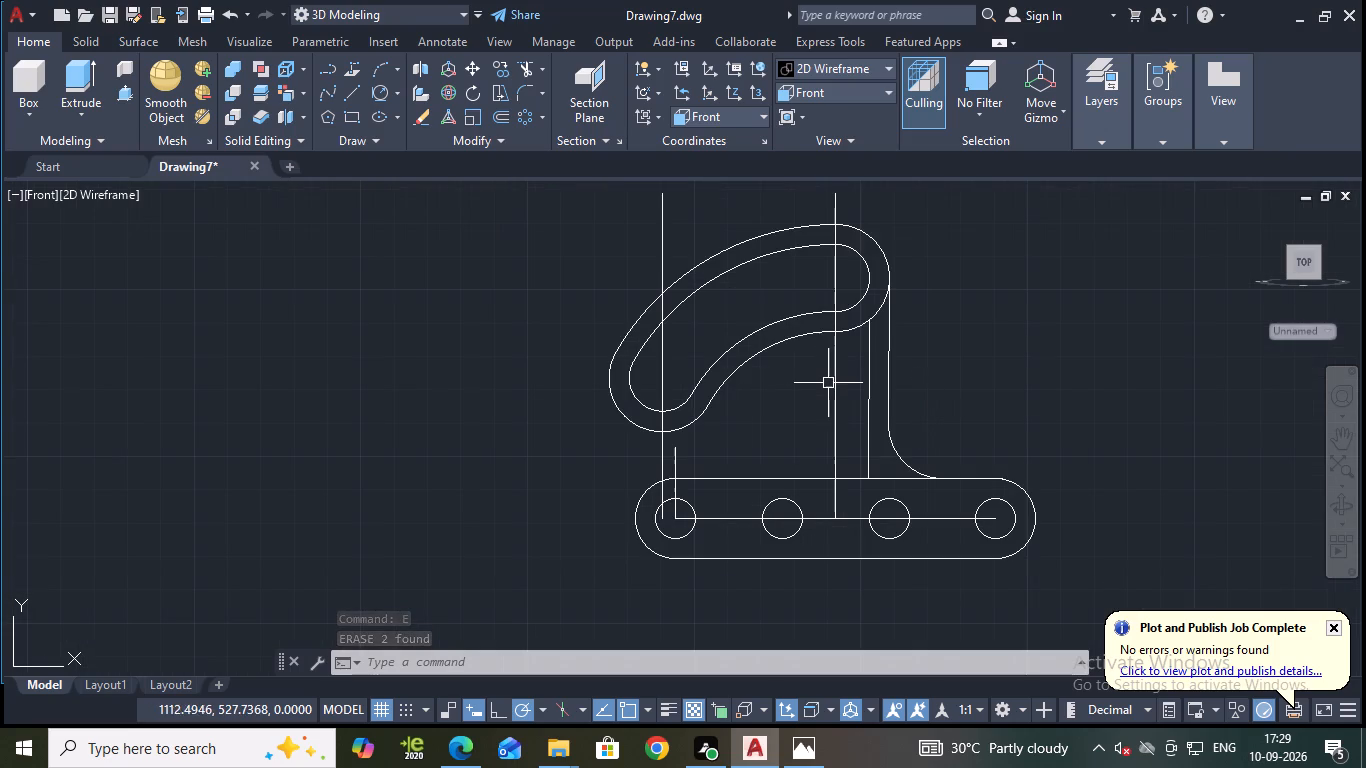
{"action": "left_click", "coordinate": [831, 384]}
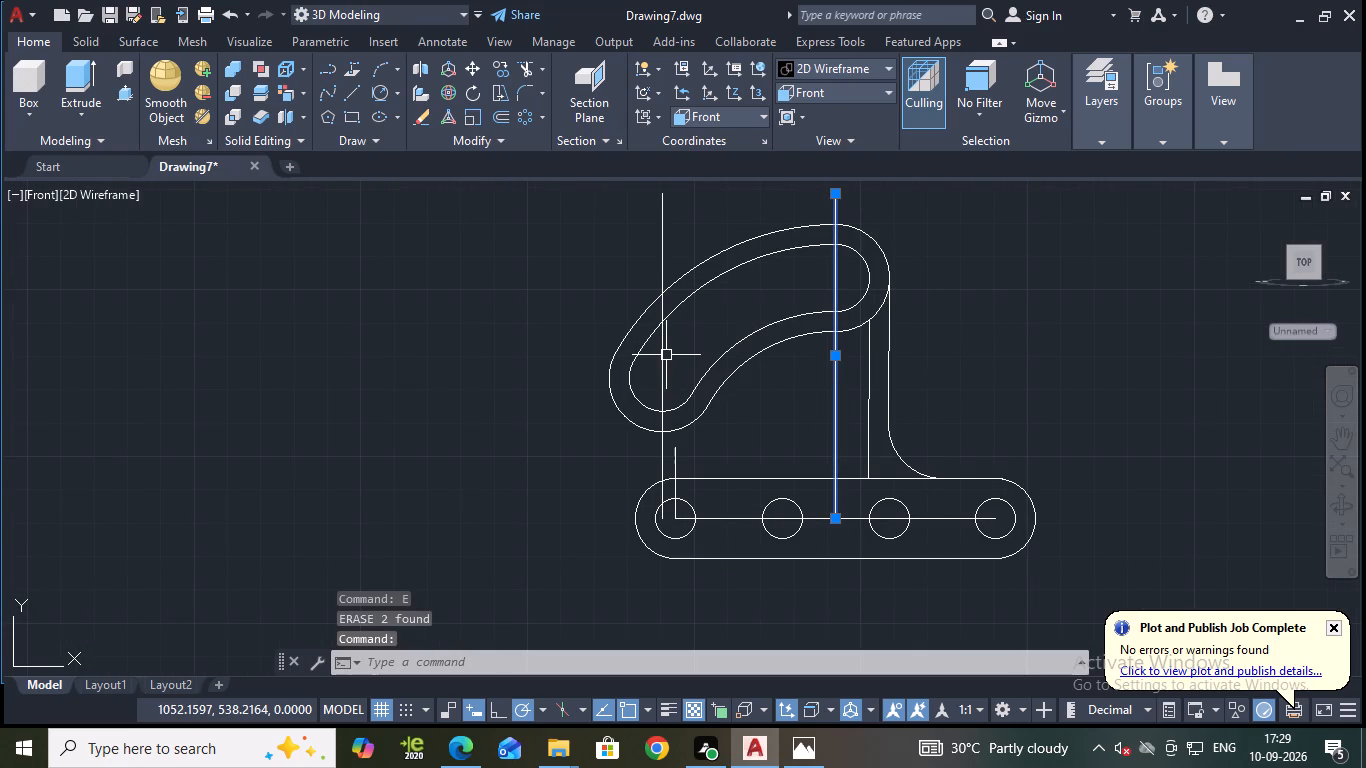
{"action": "left_click", "coordinate": [664, 357]}
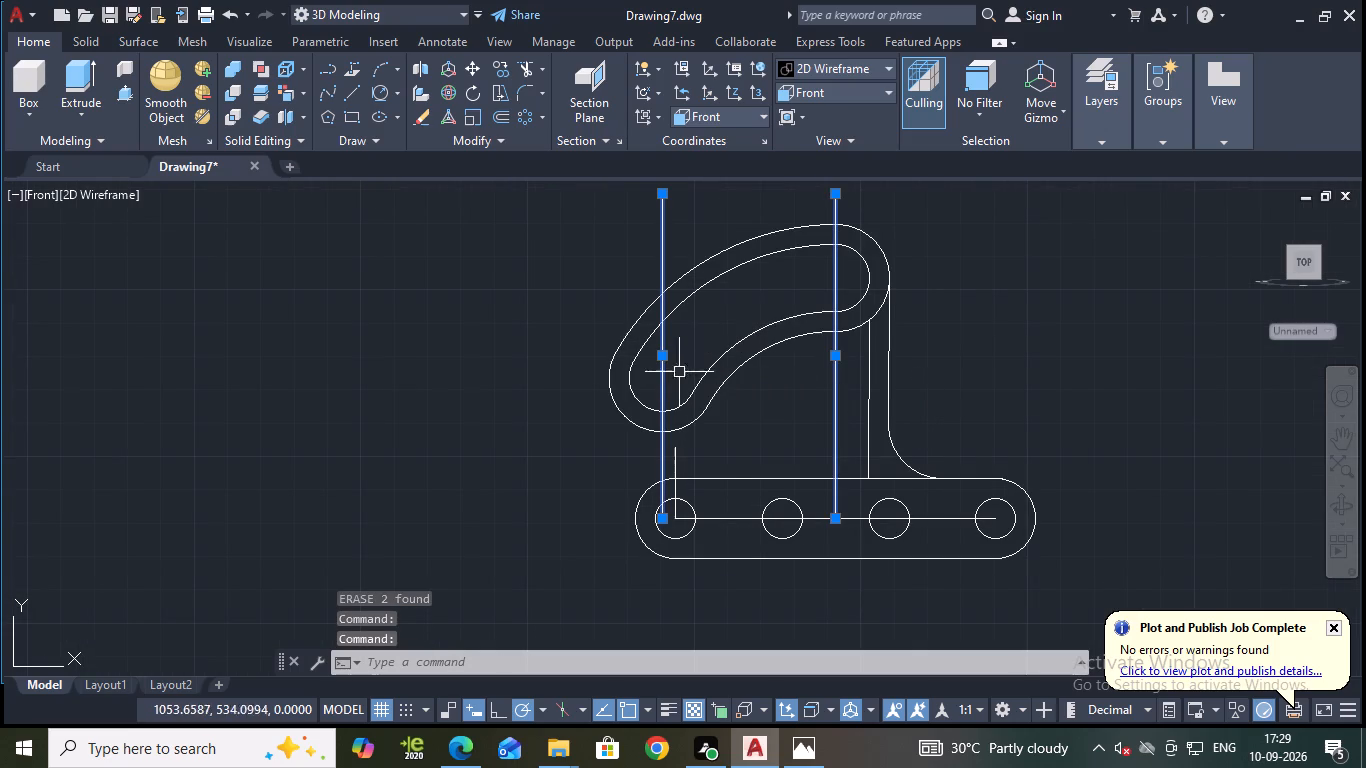
{"action": "left_click", "coordinate": [739, 518]}
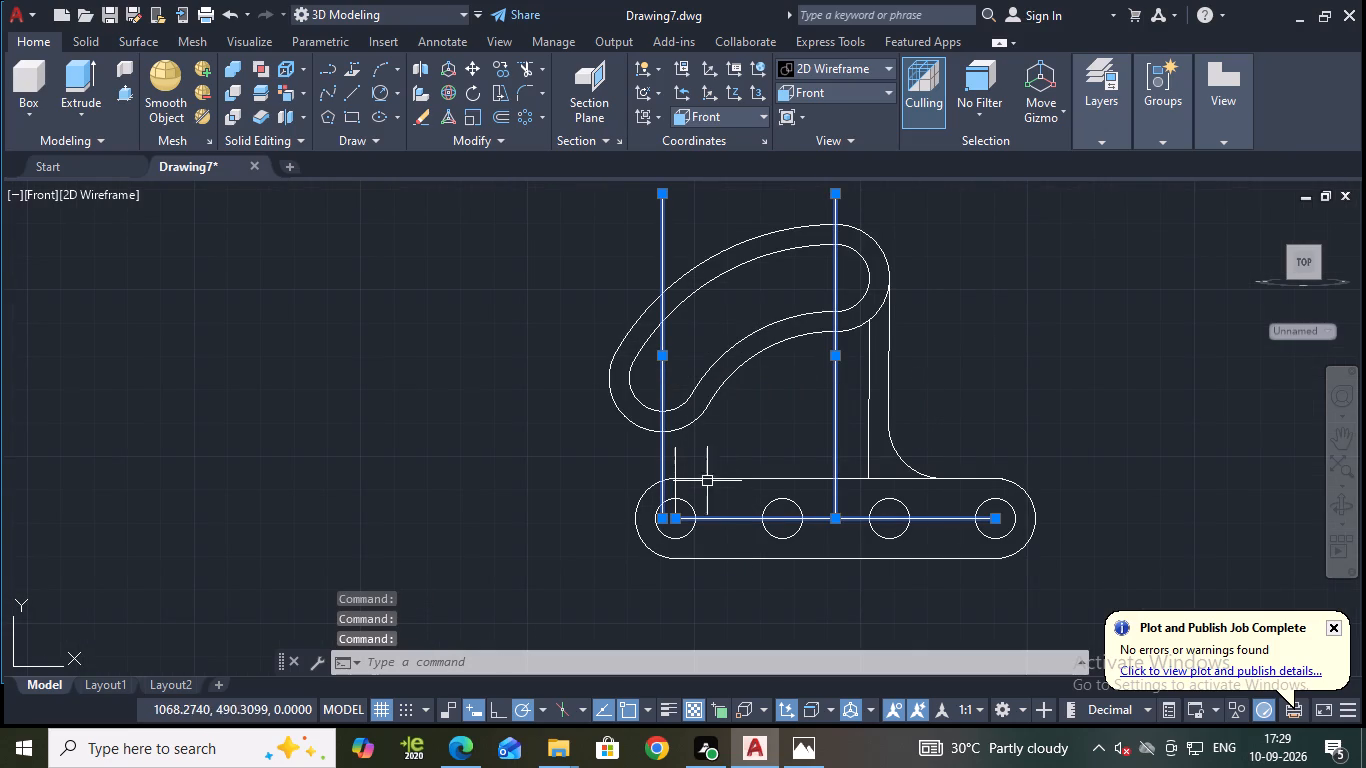
{"action": "left_click", "coordinate": [675, 452]}
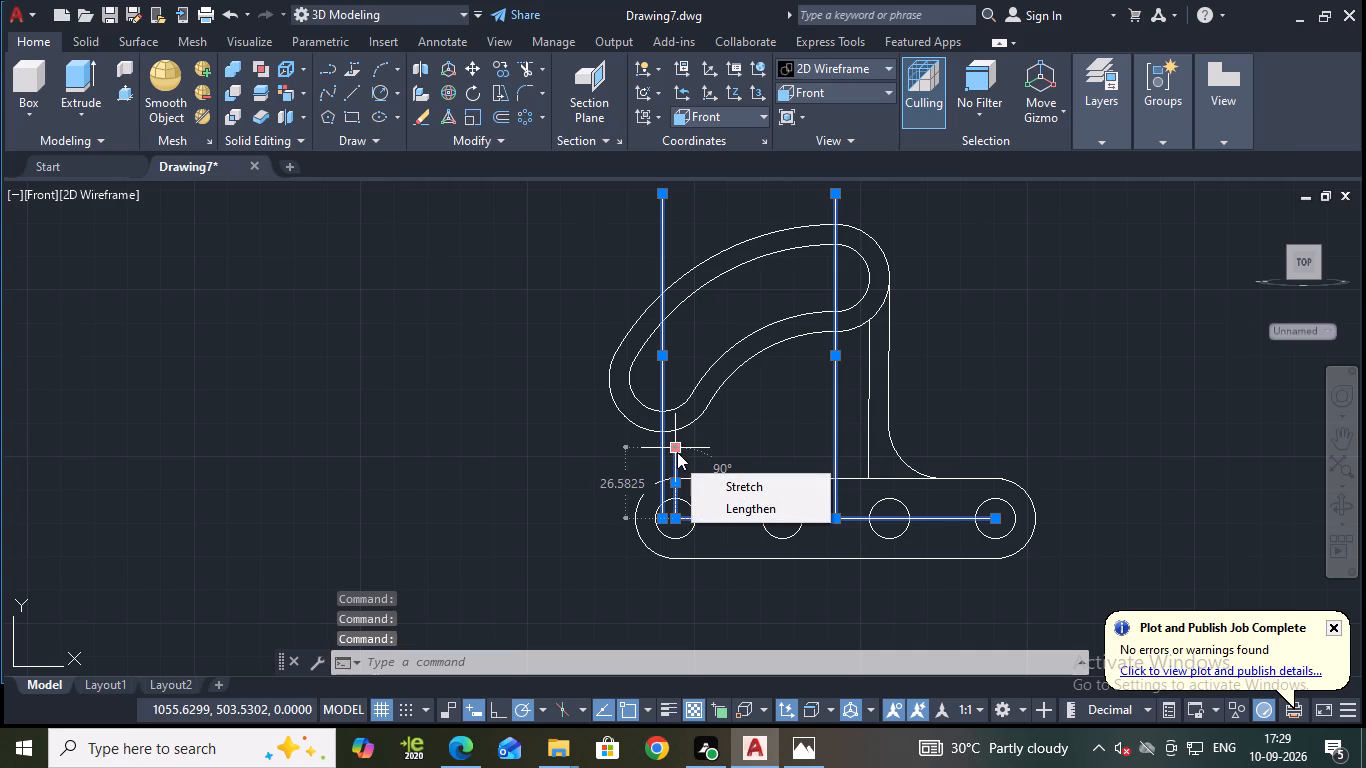
{"action": "key", "text": "e"}
{"action": "key", "text": "Return"}
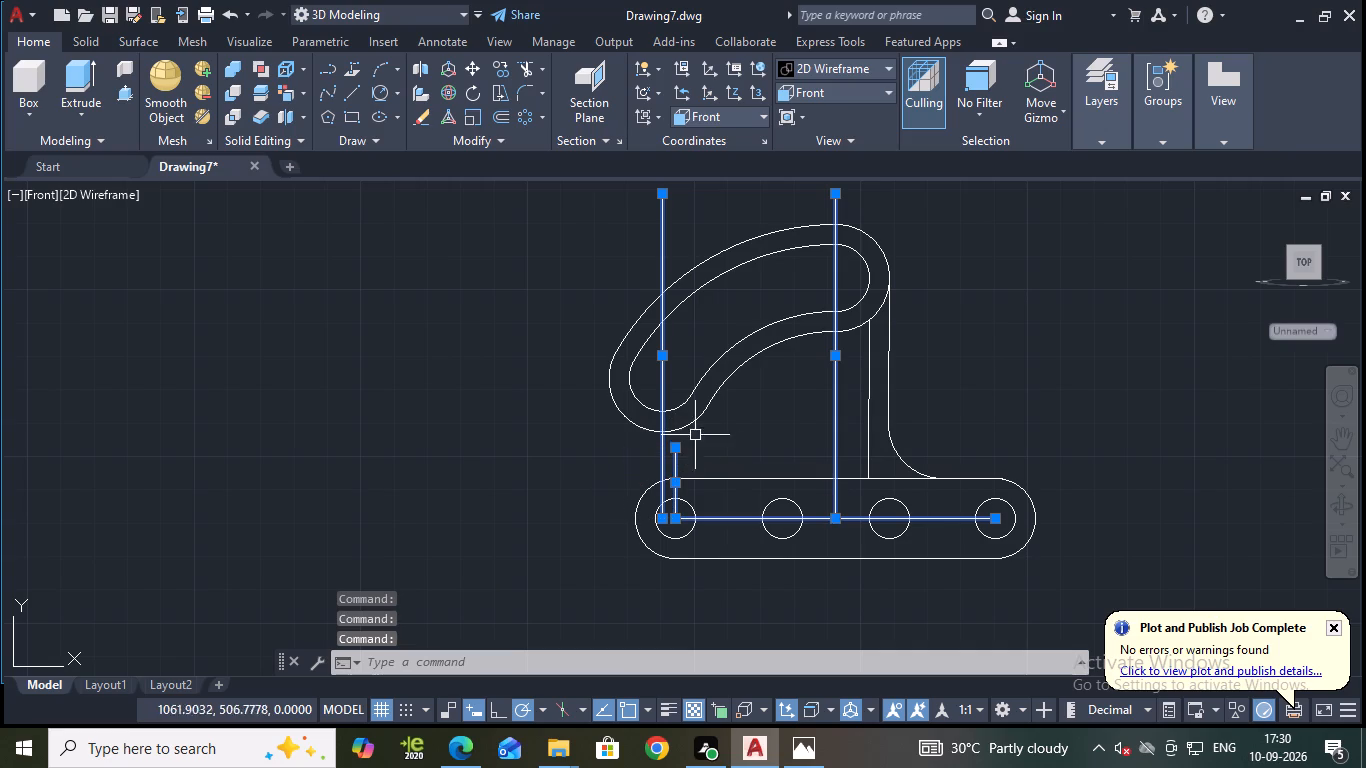
{"action": "key", "text": "e"}
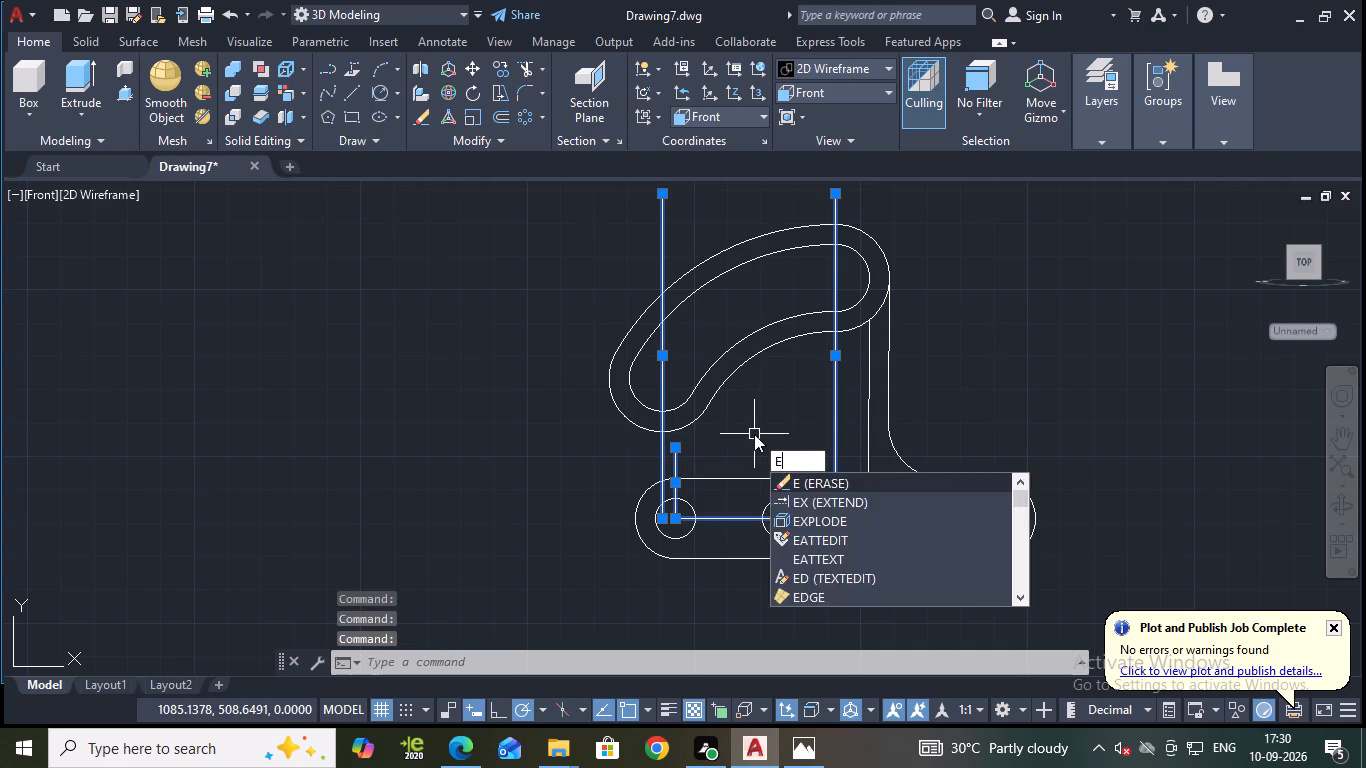
{"action": "key", "text": "Return"}
Fillet the corner between the base's top edge and the web's inner vertical line with radius 20.
{"action": "scroll", "coordinate": [924, 389], "scroll_direction": "up", "scroll_amount": 1}
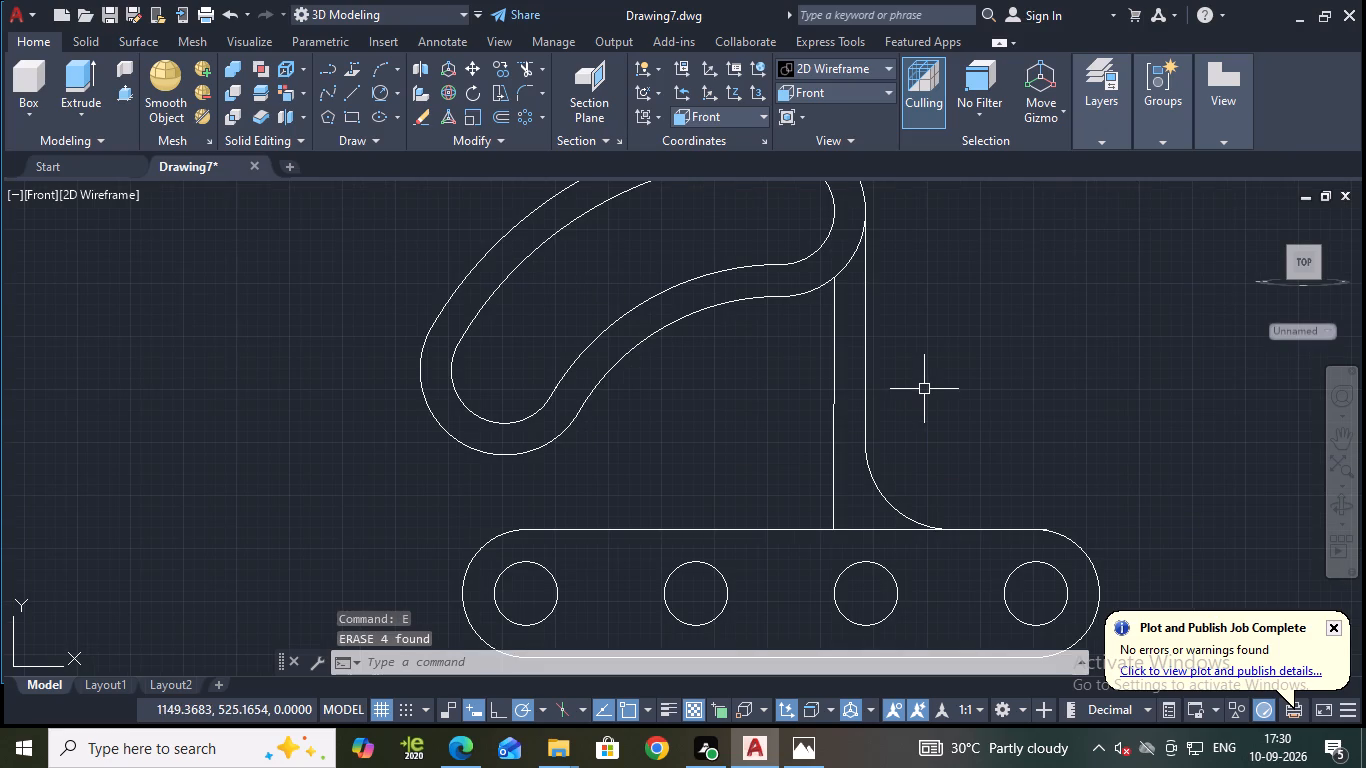
{"action": "key", "text": "f"}
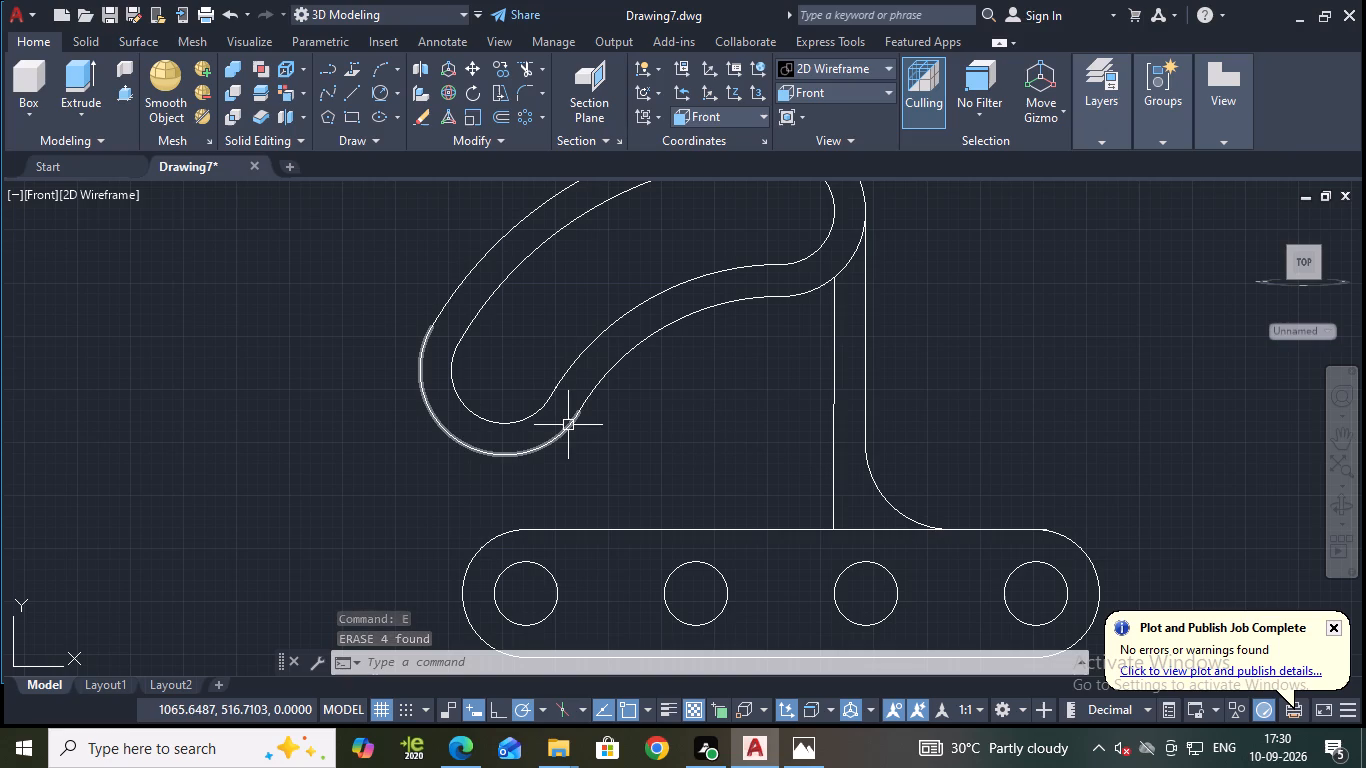
{"action": "key", "text": "Return"}
{"action": "key", "text": "r"}
{"action": "key", "text": "Return"}
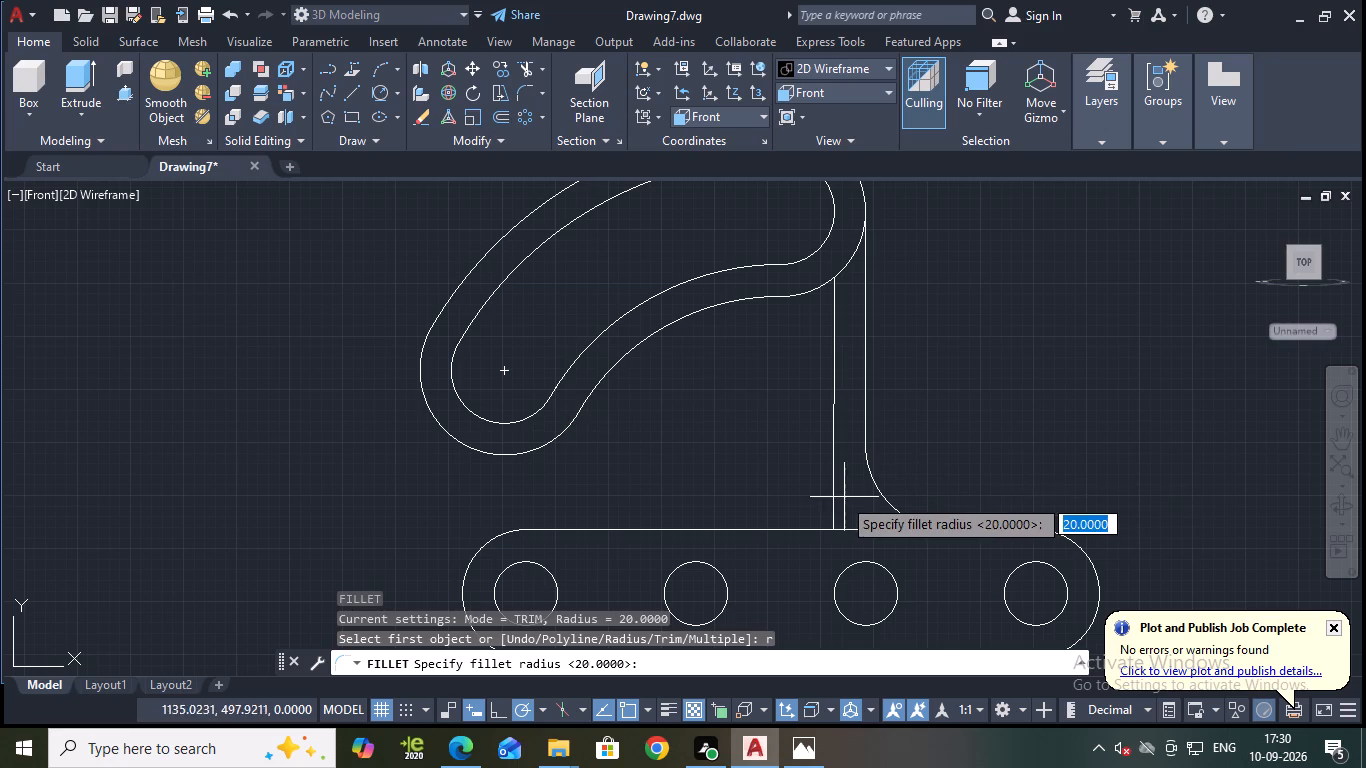
{"action": "key", "text": "Return"}
{"action": "left_click", "coordinate": [774, 527]}
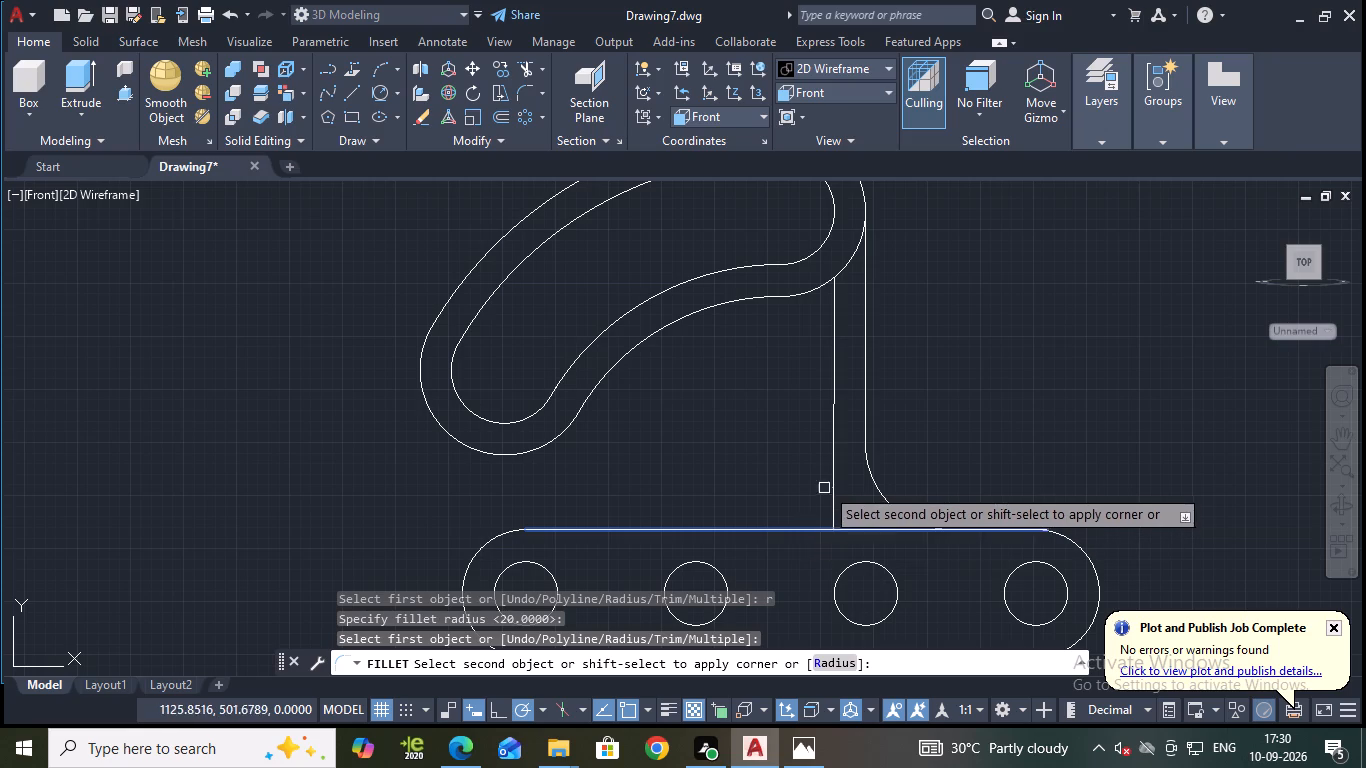
{"action": "left_click", "coordinate": [834, 477]}
Extend the base's top edge rightward to the top of the base's right rounded end.
{"action": "middle_click_drag", "start_coordinate": [1085, 496], "coordinate": [1048, 476]}
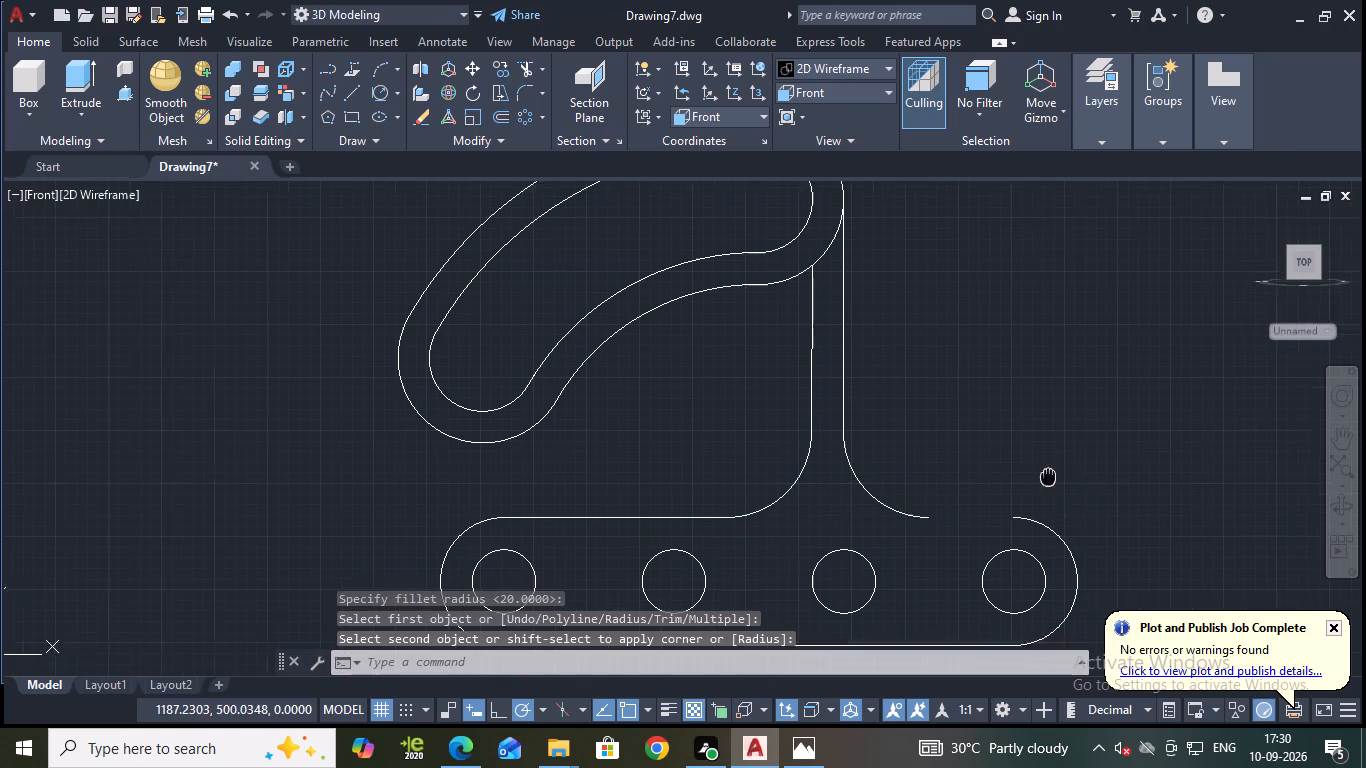
{"action": "middle_click_drag", "start_coordinate": [1048, 476], "coordinate": [1047, 476]}
{"action": "type", "text": "ex"}
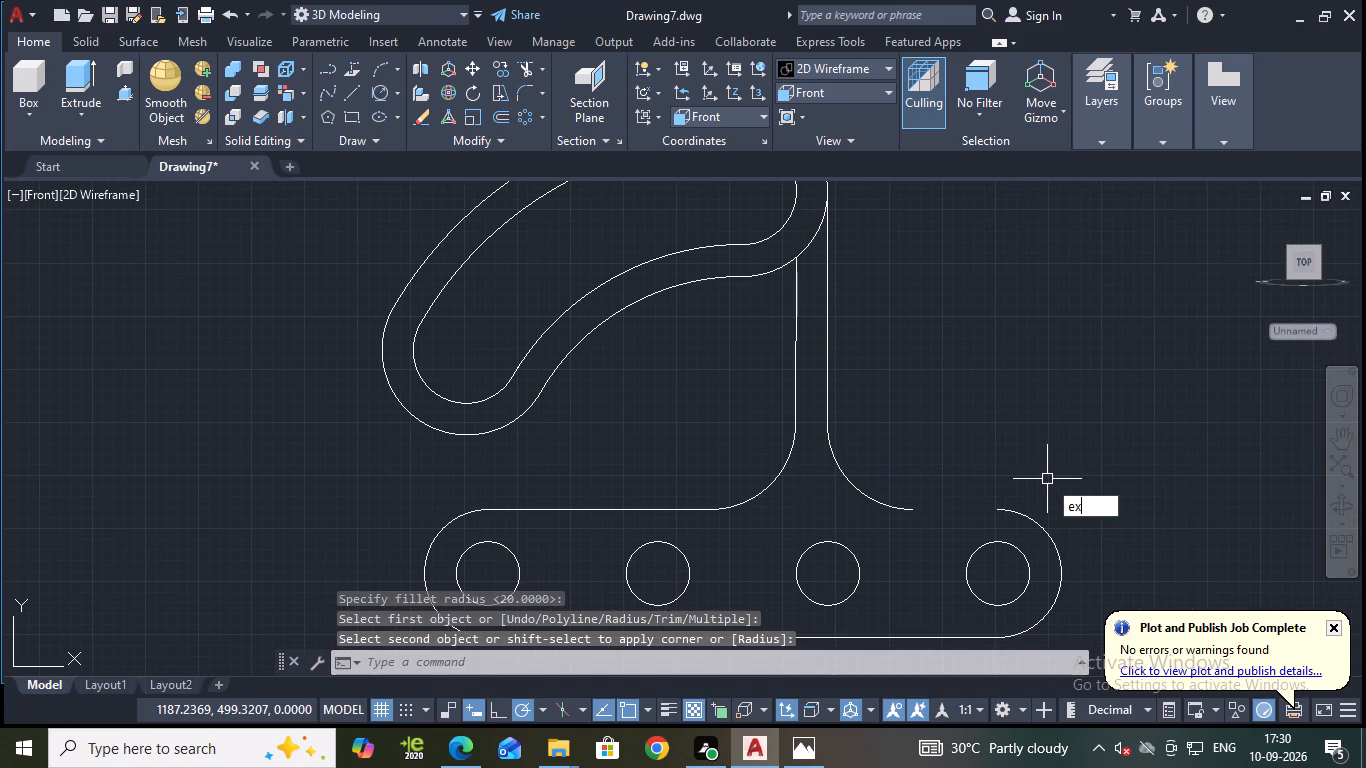
{"action": "key", "text": "Return"}
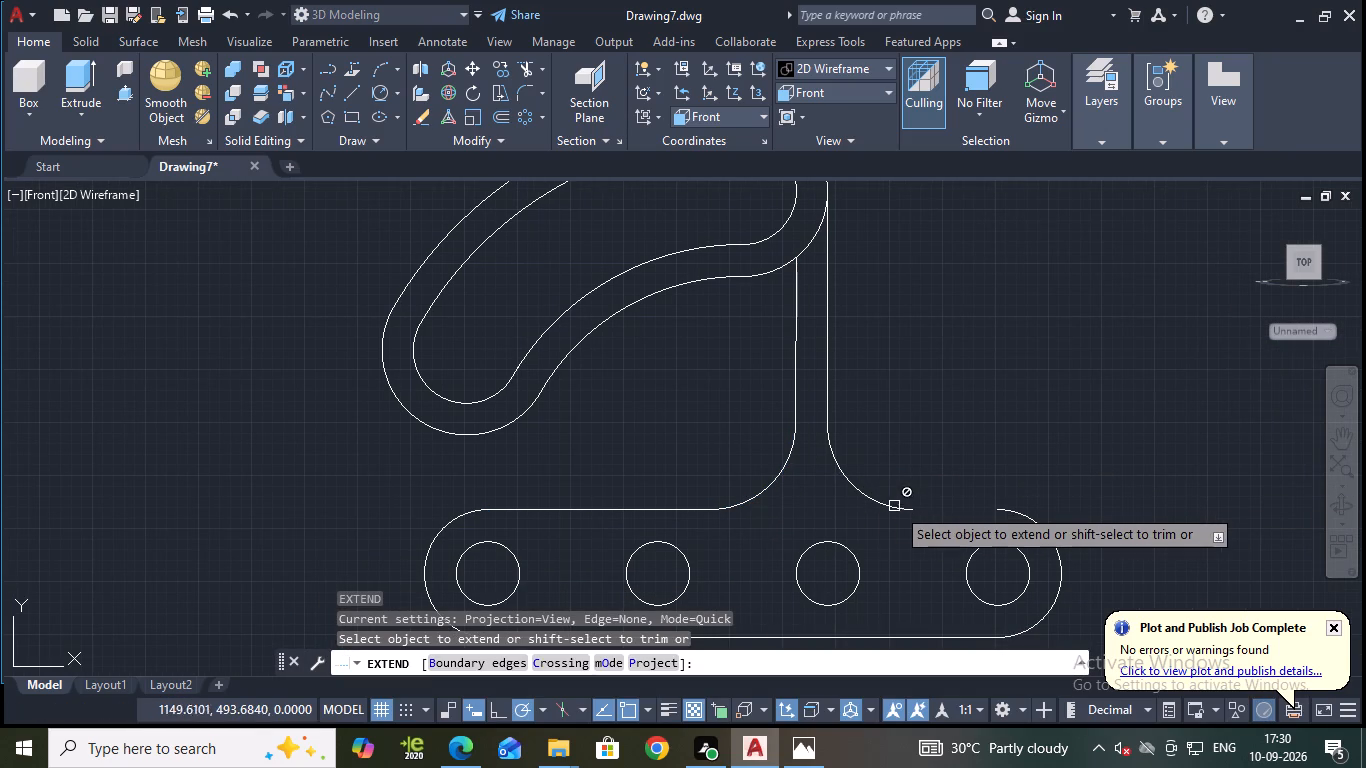
{"action": "left_click", "coordinate": [687, 511]}
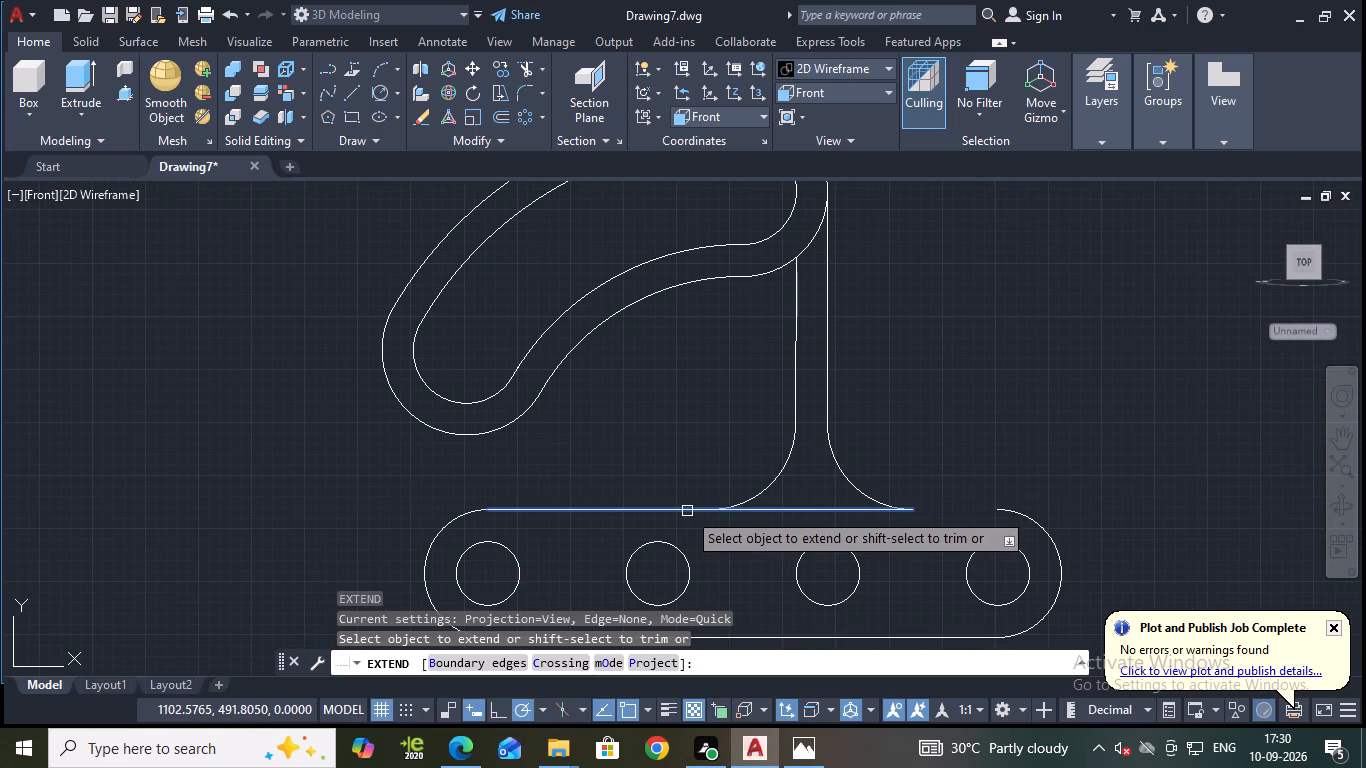
{"action": "left_click", "coordinate": [831, 515]}
{"action": "key", "text": "F1"}
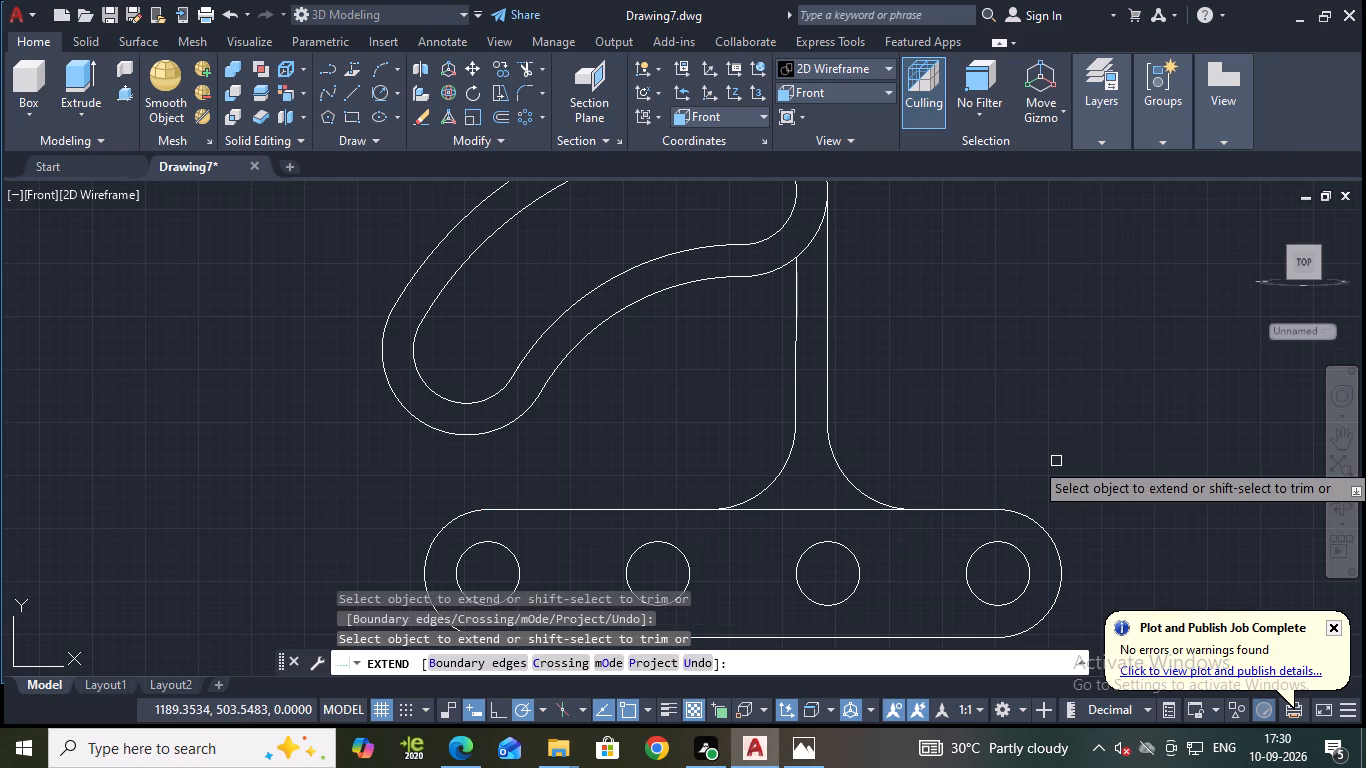
{"action": "key", "text": "Escape"}
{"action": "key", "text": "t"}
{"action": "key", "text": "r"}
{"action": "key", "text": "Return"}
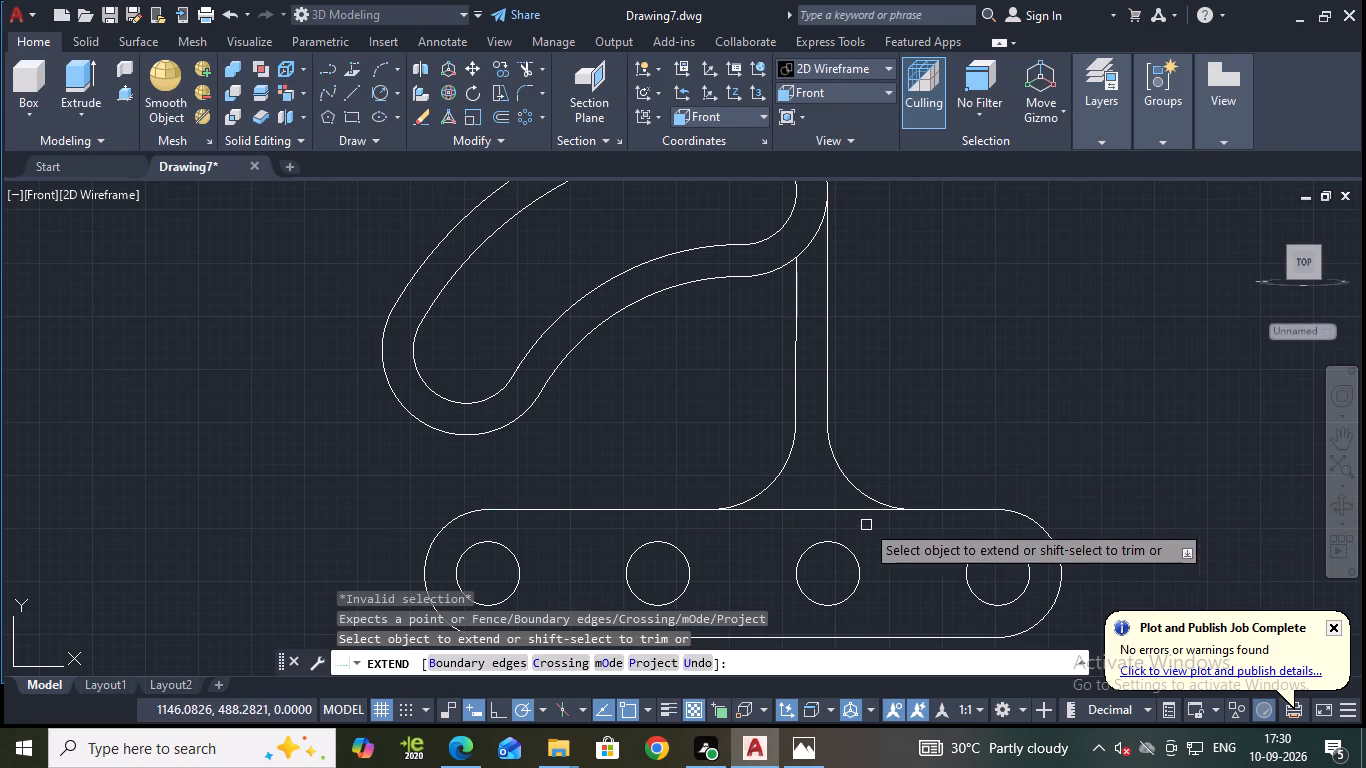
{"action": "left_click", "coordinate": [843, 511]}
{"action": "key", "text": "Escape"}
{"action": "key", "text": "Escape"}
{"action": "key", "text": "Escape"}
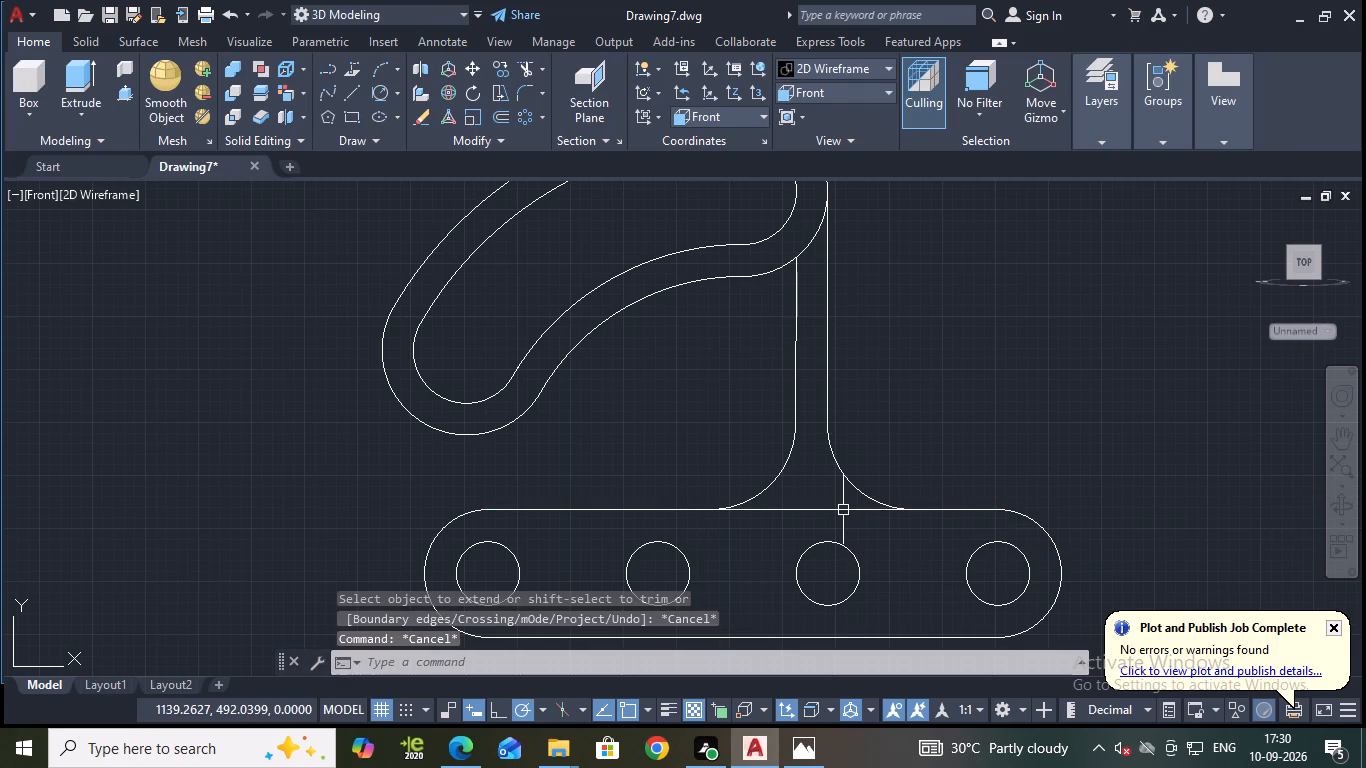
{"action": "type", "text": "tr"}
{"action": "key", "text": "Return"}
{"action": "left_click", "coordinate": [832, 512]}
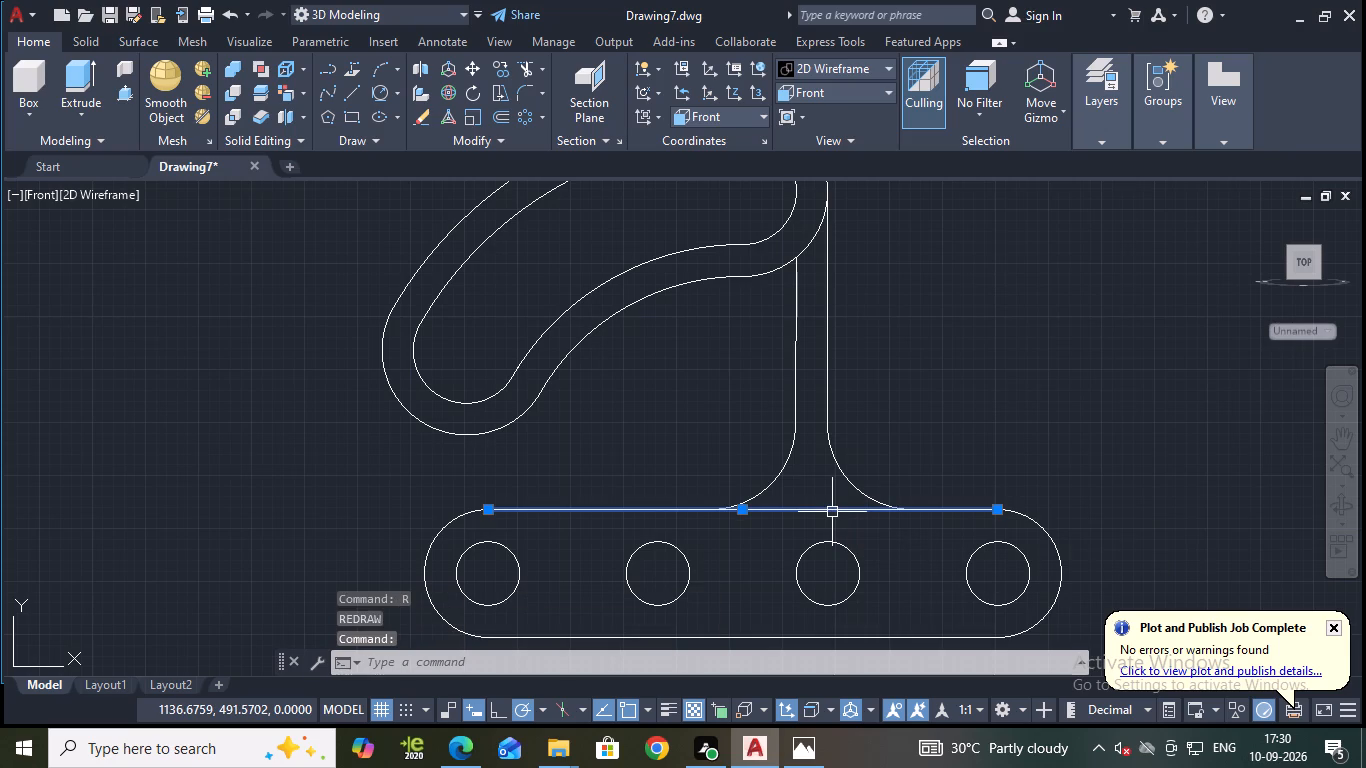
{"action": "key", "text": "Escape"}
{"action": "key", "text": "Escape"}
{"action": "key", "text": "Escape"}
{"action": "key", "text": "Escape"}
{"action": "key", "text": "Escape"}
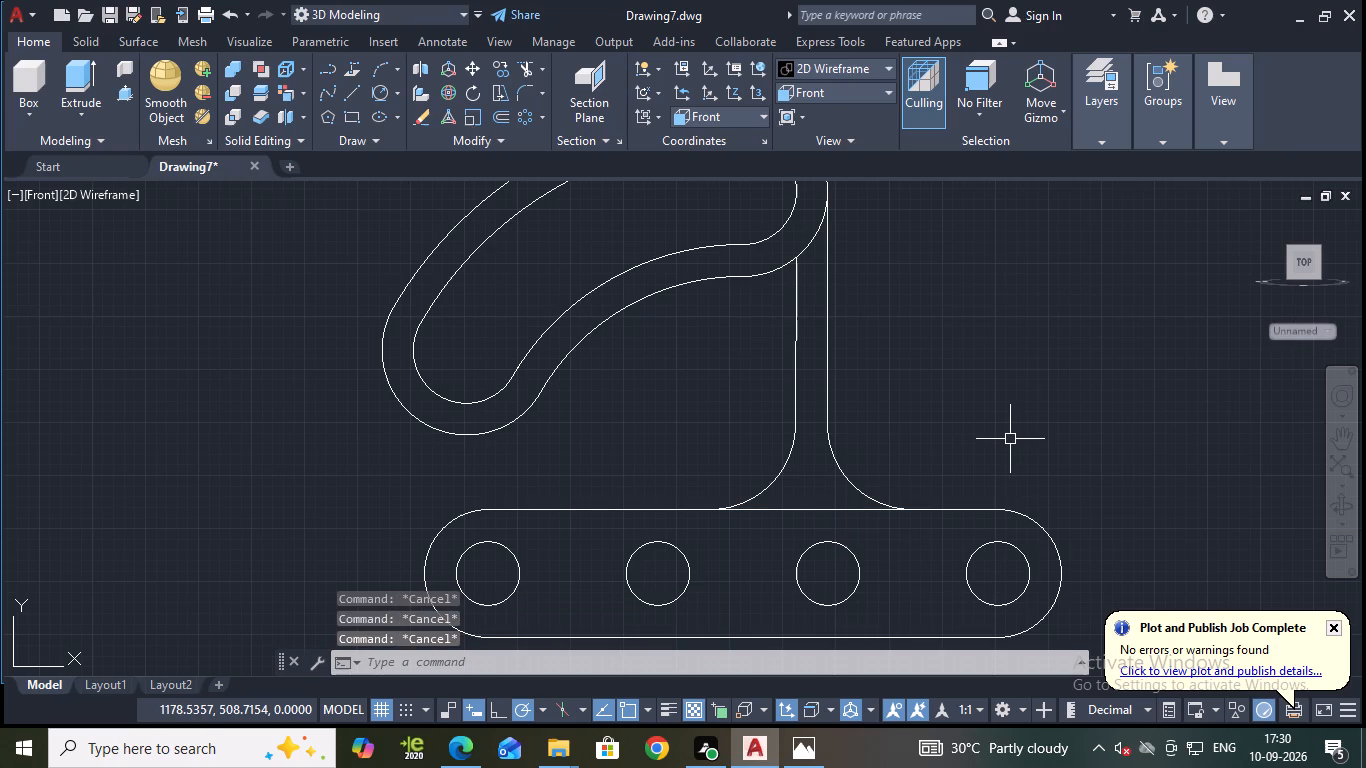
Trim away the base's top edge between the two fillets and the curved arm's outer arc between the web's vertical lines.
{"action": "type", "text": "tr"}
{"action": "key", "text": "Return"}
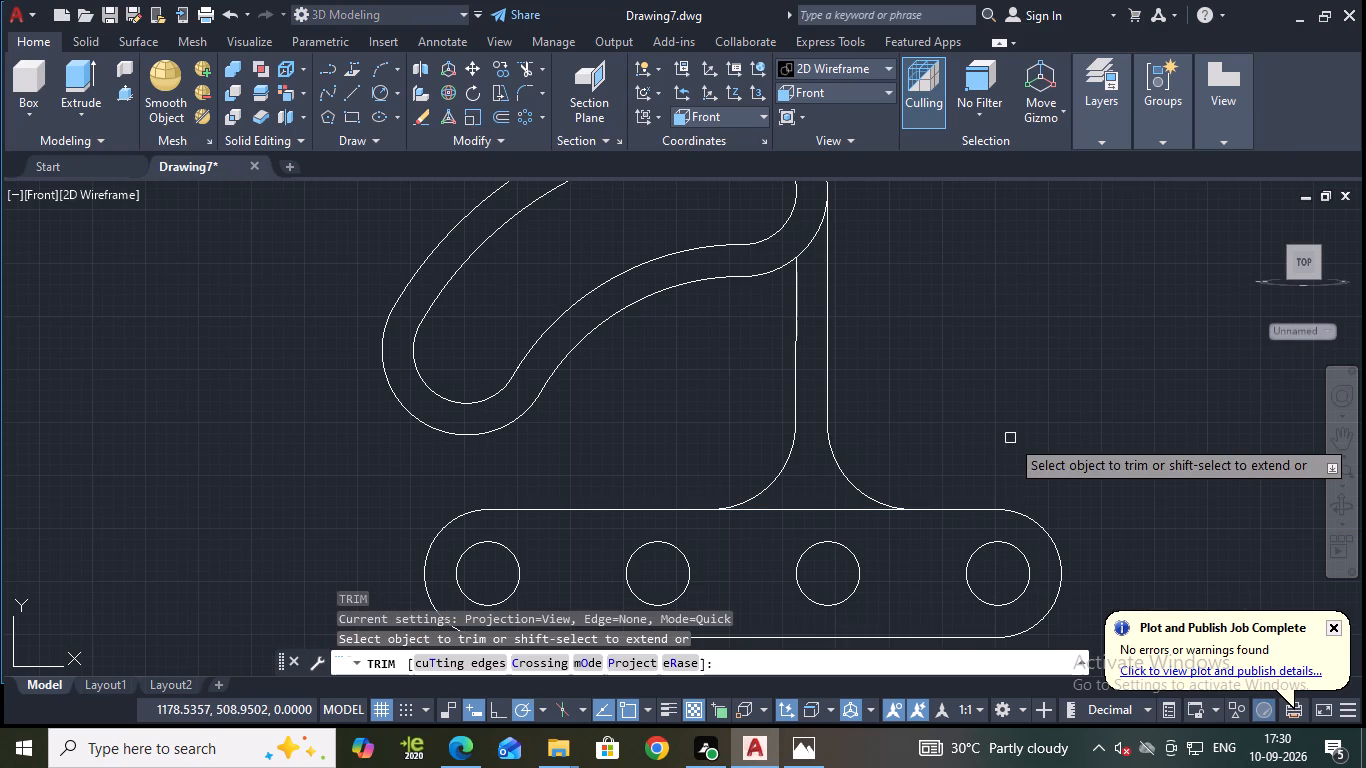
{"action": "left_click", "coordinate": [851, 509]}
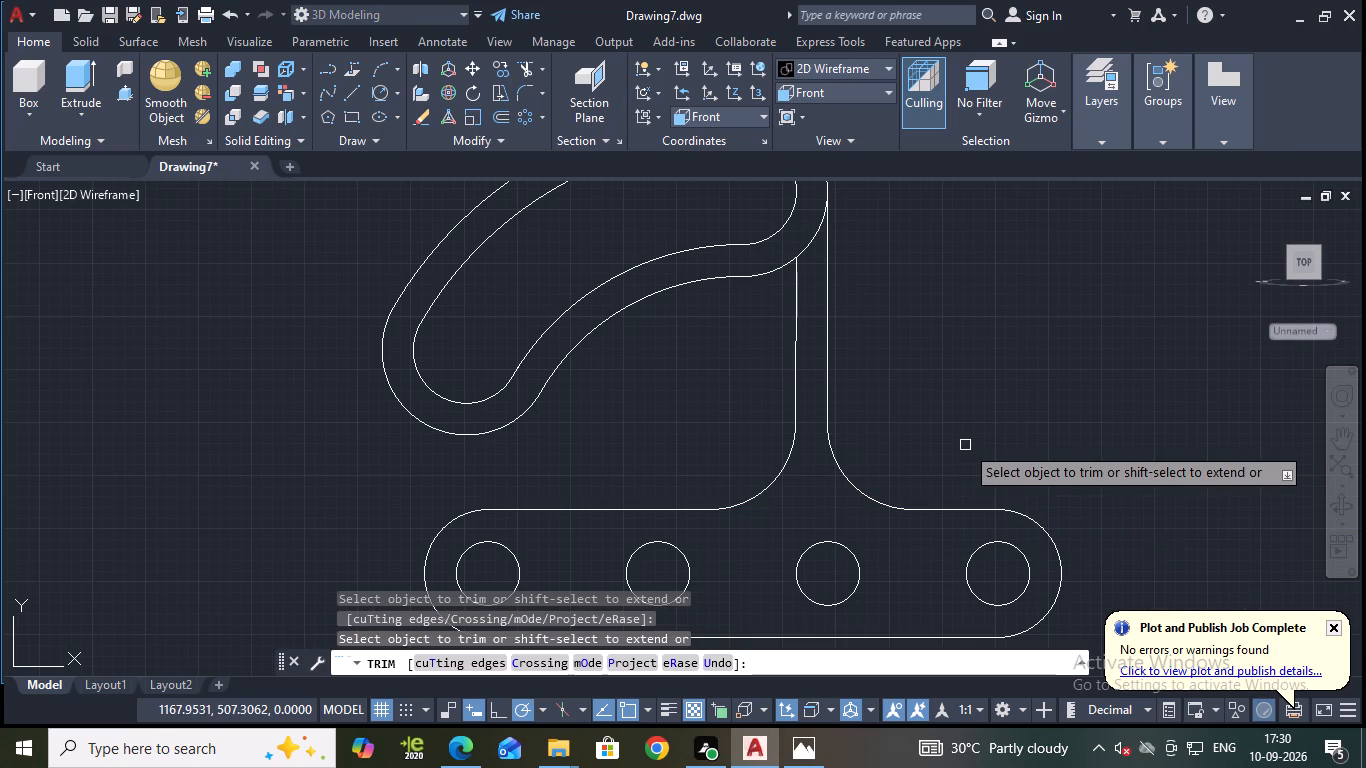
{"action": "scroll", "coordinate": [965, 445], "scroll_direction": "down", "scroll_amount": 1}
{"action": "middle_click_drag", "start_coordinate": [965, 401], "coordinate": [989, 418]}
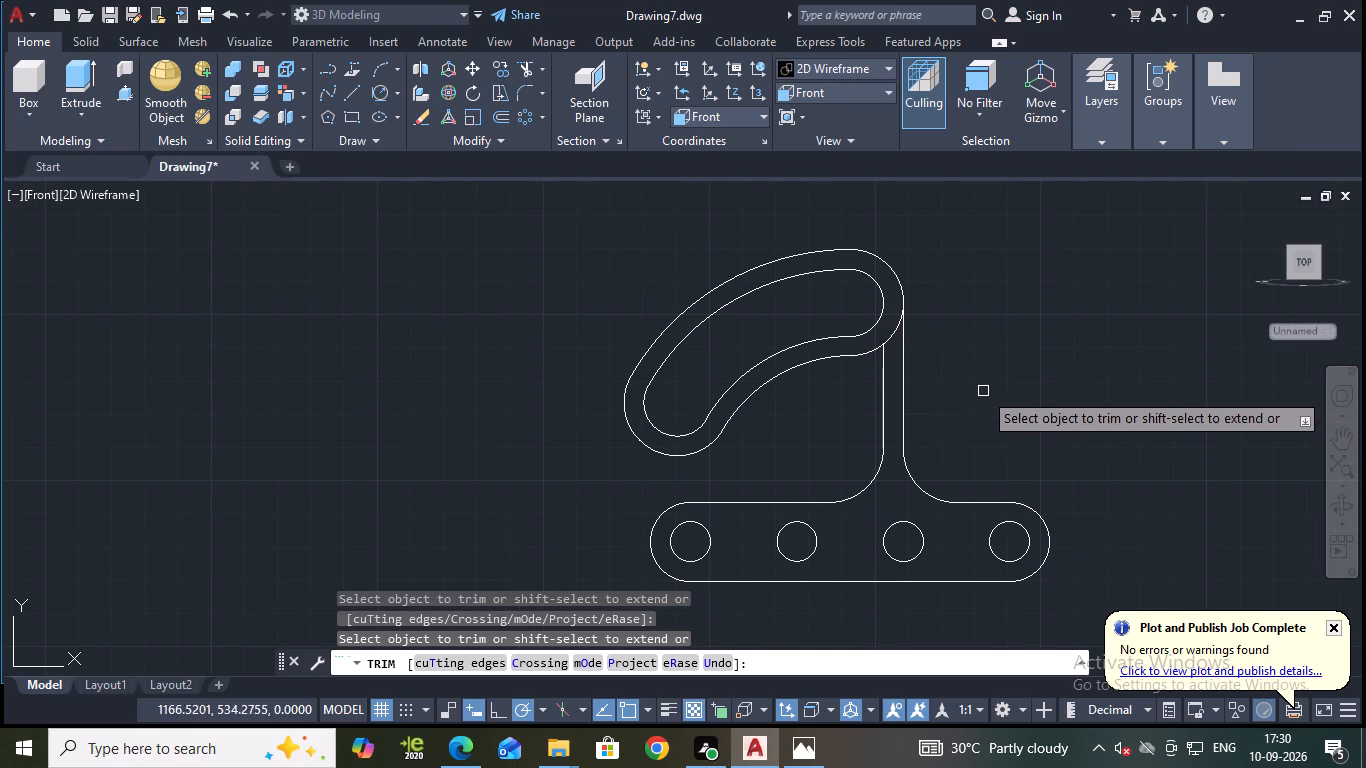
{"action": "scroll", "coordinate": [982, 372], "scroll_direction": "up", "scroll_amount": 2}
{"action": "middle_click_drag", "start_coordinate": [903, 356], "coordinate": [948, 402]}
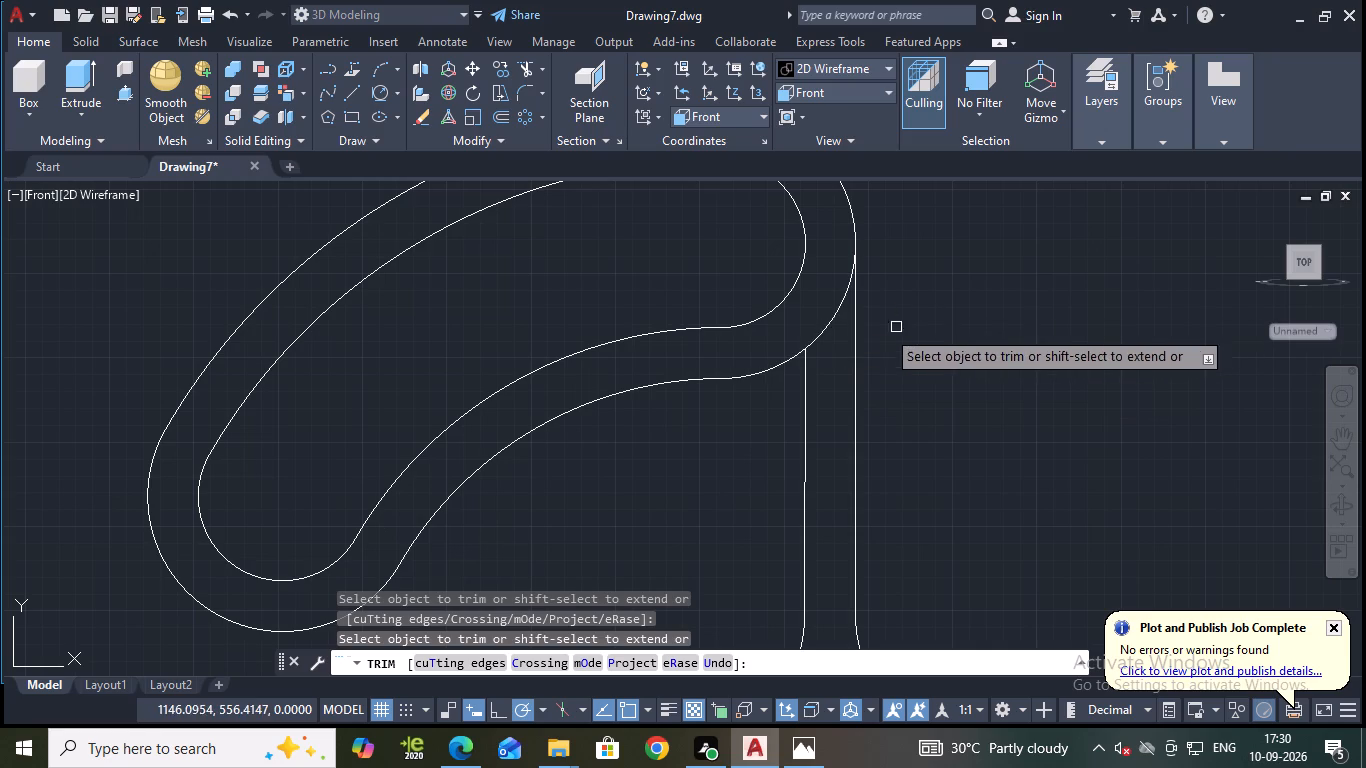
{"action": "left_click", "coordinate": [822, 339]}
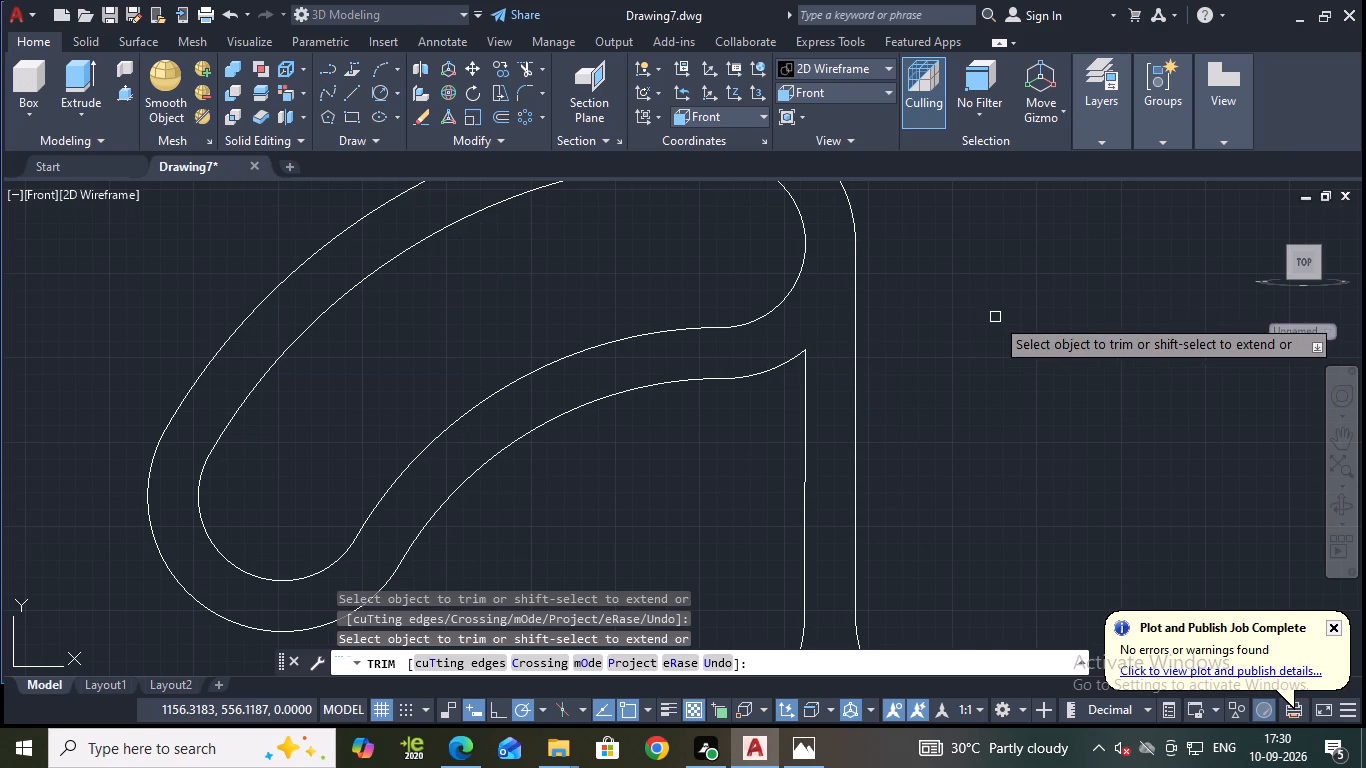
Examine the trimmed profile of the curved arm, web and base.
{"action": "scroll", "coordinate": [997, 317], "scroll_direction": "down", "scroll_amount": 2}
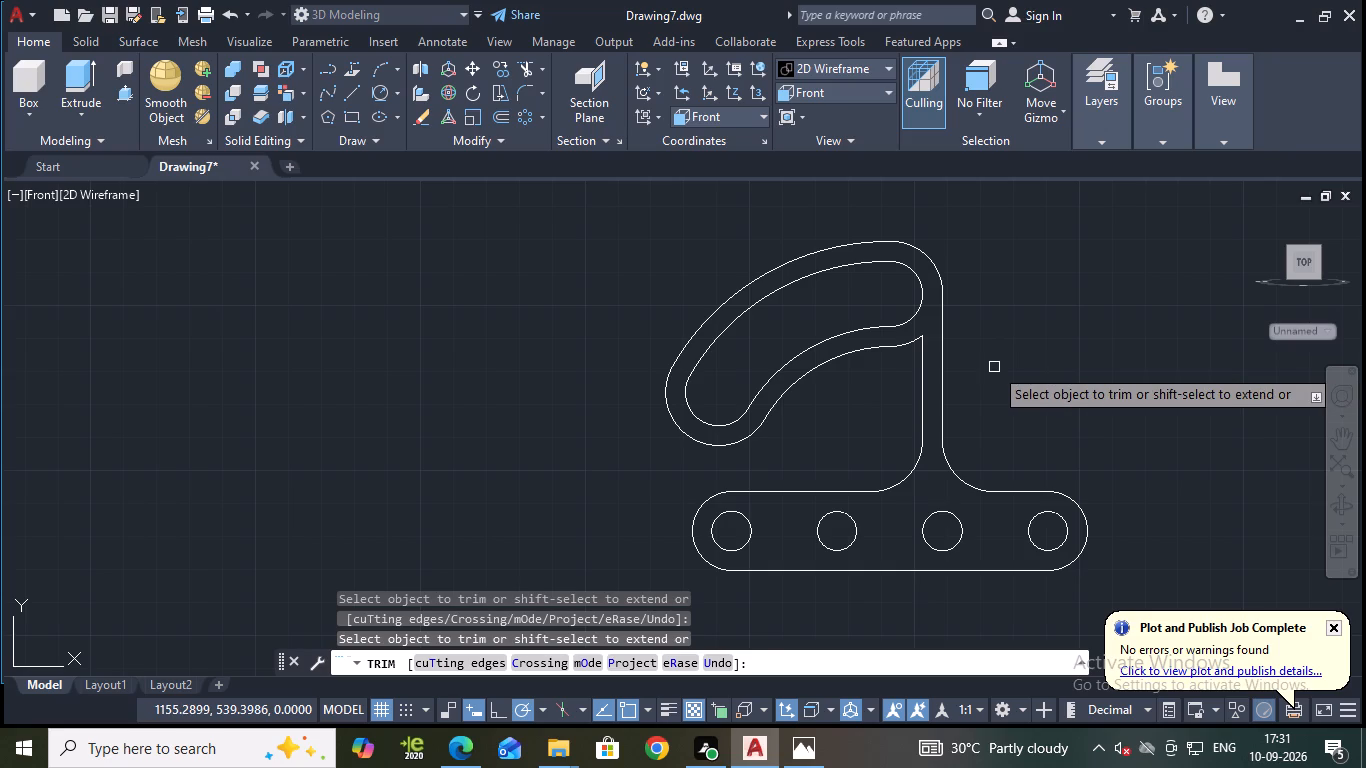
{"action": "scroll", "coordinate": [994, 367], "scroll_direction": "up", "scroll_amount": 1}
{"action": "middle_click_drag", "start_coordinate": [994, 367], "coordinate": [1014, 372]}
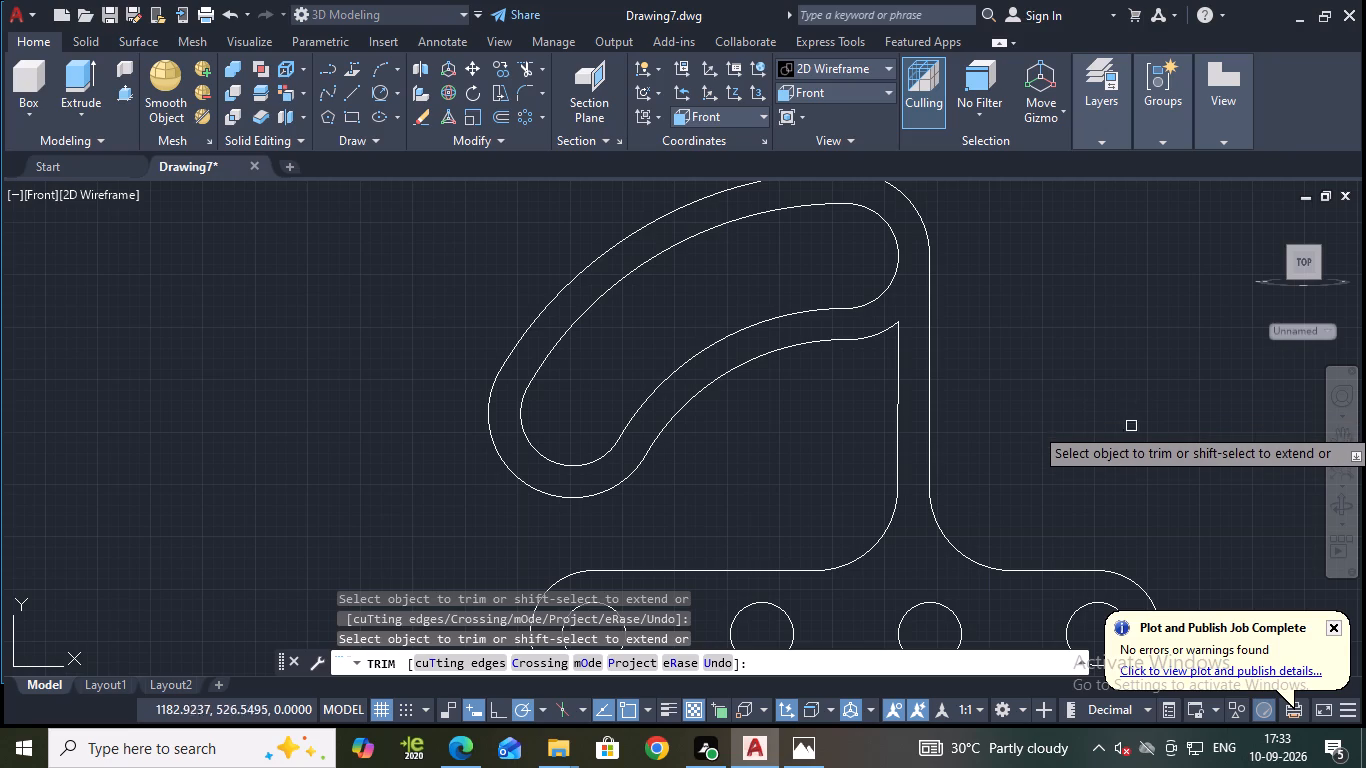
{"action": "scroll", "coordinate": [1005, 394], "scroll_direction": "down", "scroll_amount": 1}
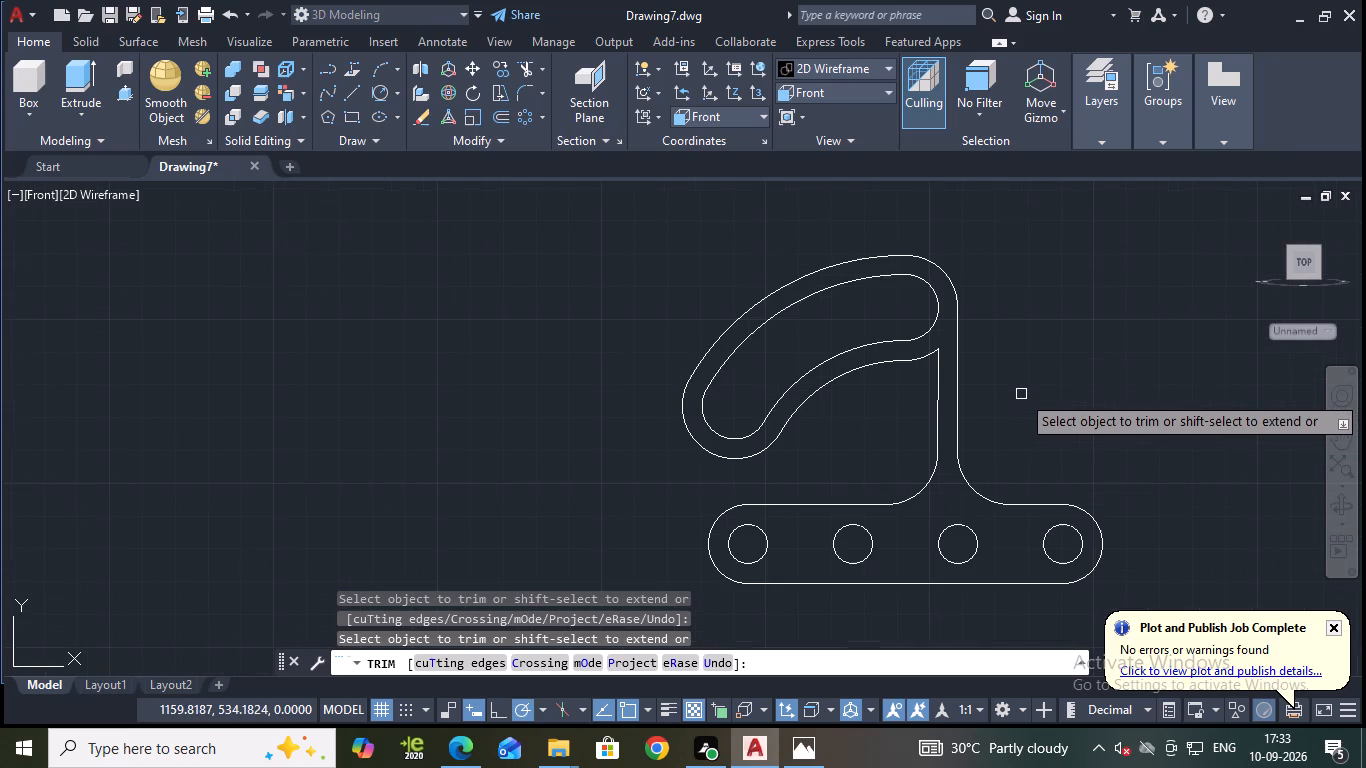
{"action": "middle_click_drag", "start_coordinate": [1022, 394], "coordinate": [1027, 361]}
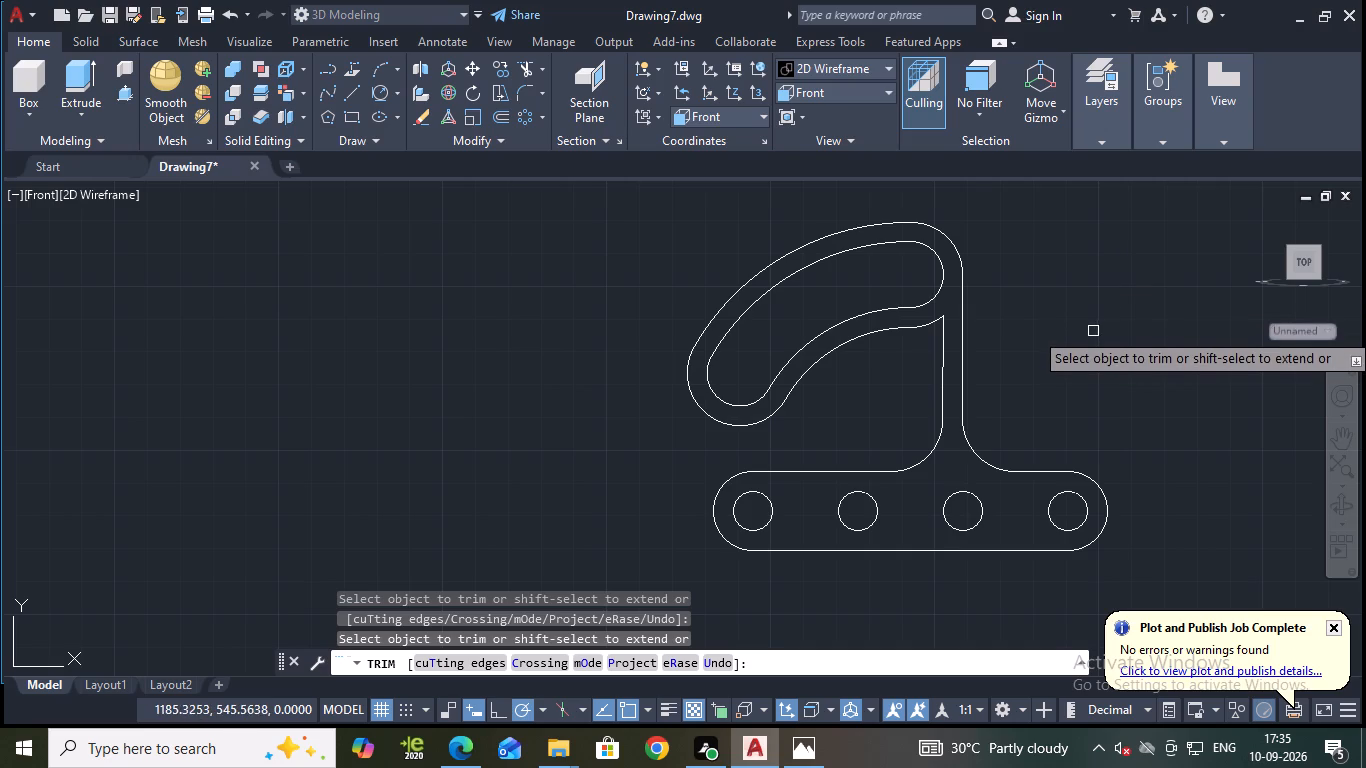
{"action": "scroll", "coordinate": [1043, 318], "scroll_direction": "up", "scroll_amount": 1}
{"action": "middle_click", "coordinate": [1032, 330]}
{"action": "scroll", "coordinate": [1031, 332], "scroll_direction": "down", "scroll_amount": 1}
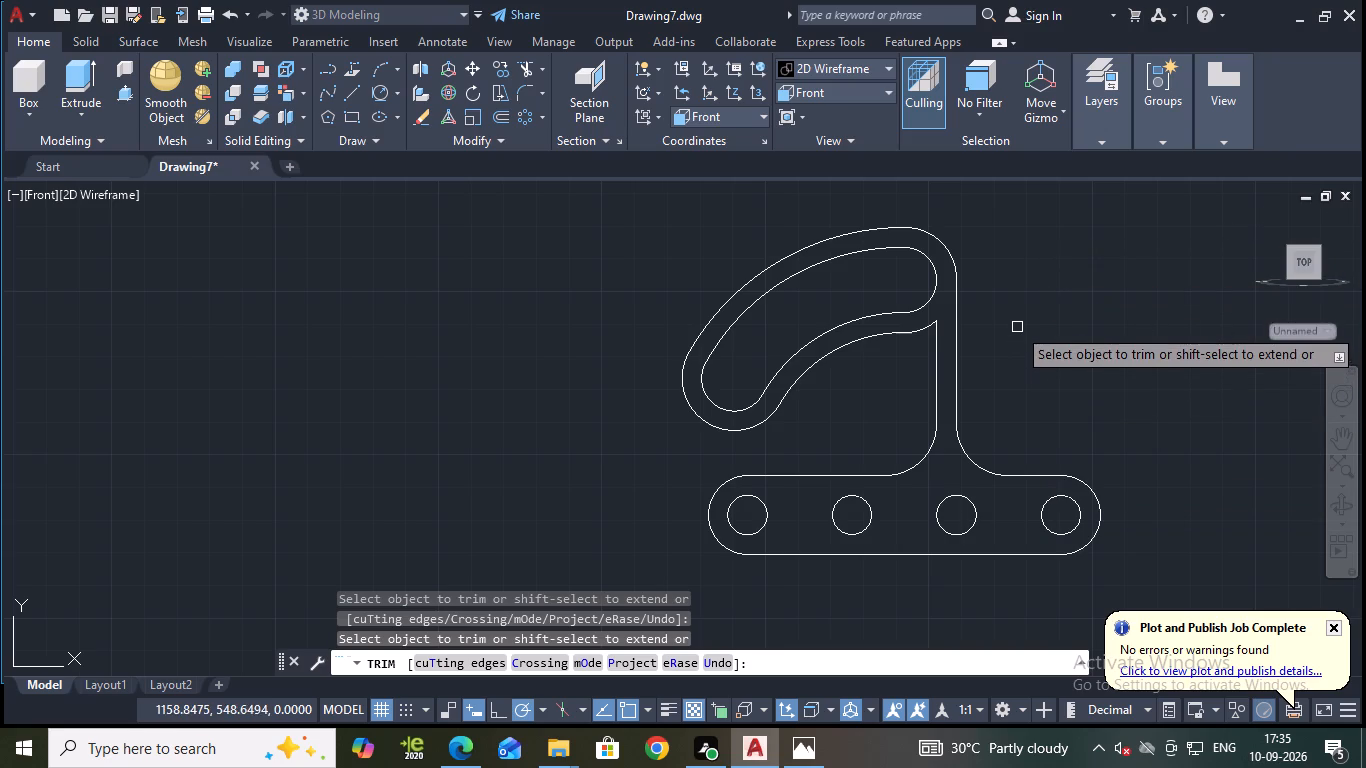
{"action": "key", "text": "Escape"}
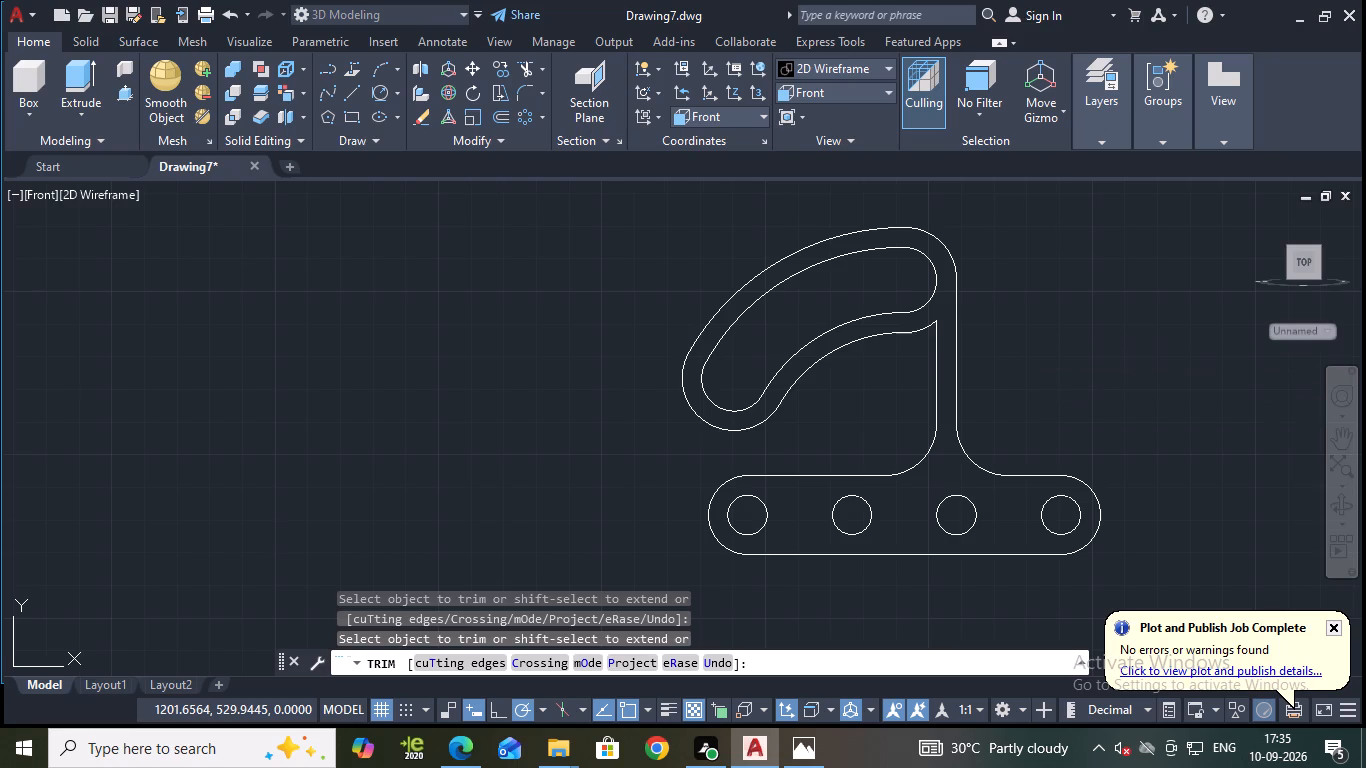
{"action": "scroll", "coordinate": [841, 205], "scroll_direction": "down", "scroll_amount": 2}
{"action": "scroll", "coordinate": [847, 242], "scroll_direction": "up", "scroll_amount": 2}
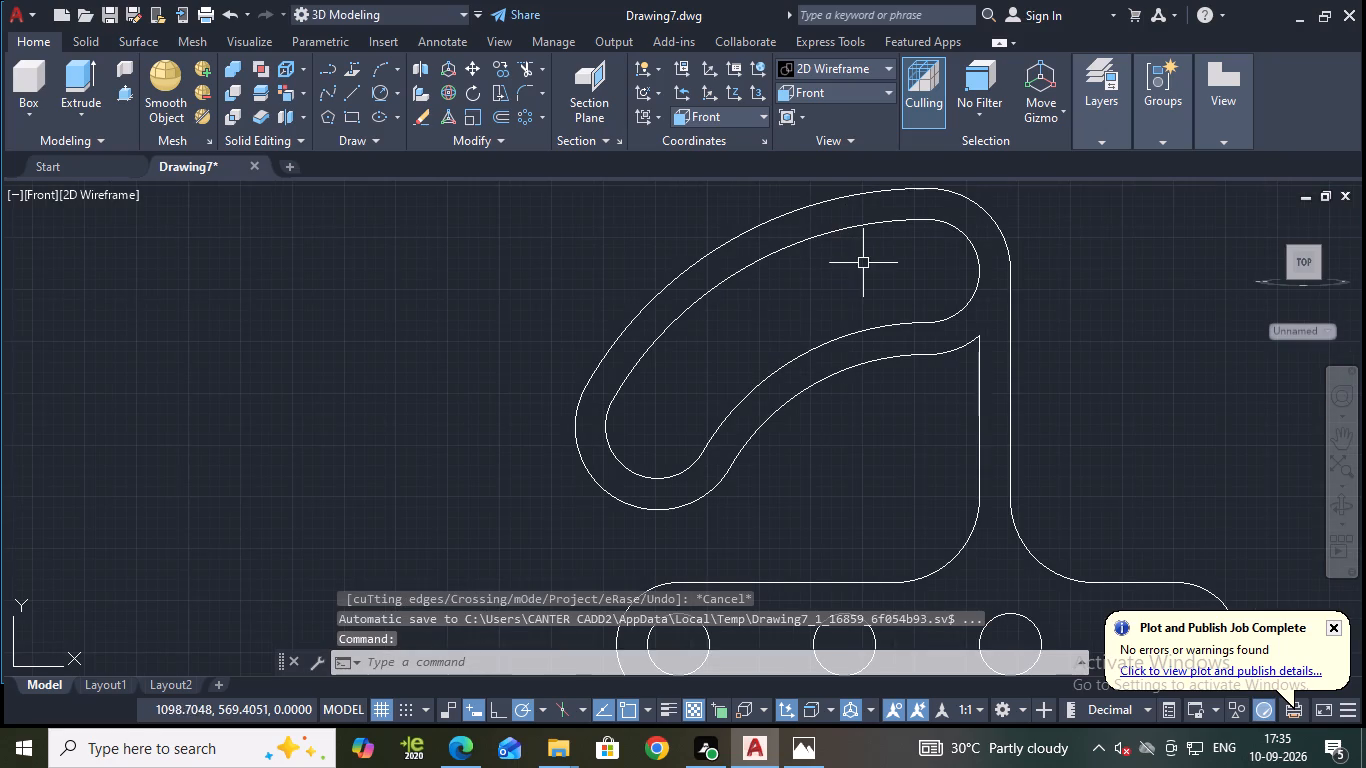
{"action": "scroll", "coordinate": [996, 281], "scroll_direction": "down", "scroll_amount": 1}
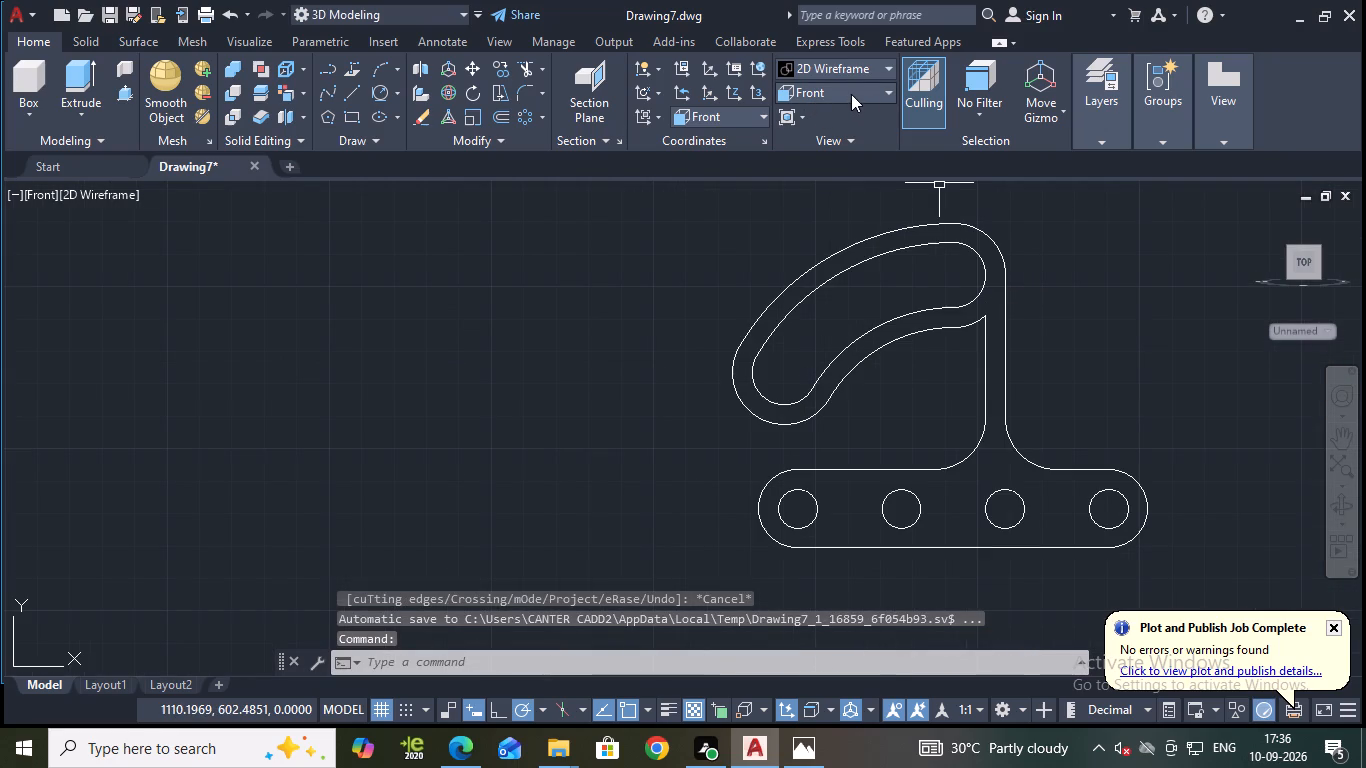
Switch to the SW Isometric view and presspull the profile area around the arm slot and base holes to a height of 30.
{"action": "left_click", "coordinate": [851, 94]}
{"action": "left_click", "coordinate": [840, 229]}
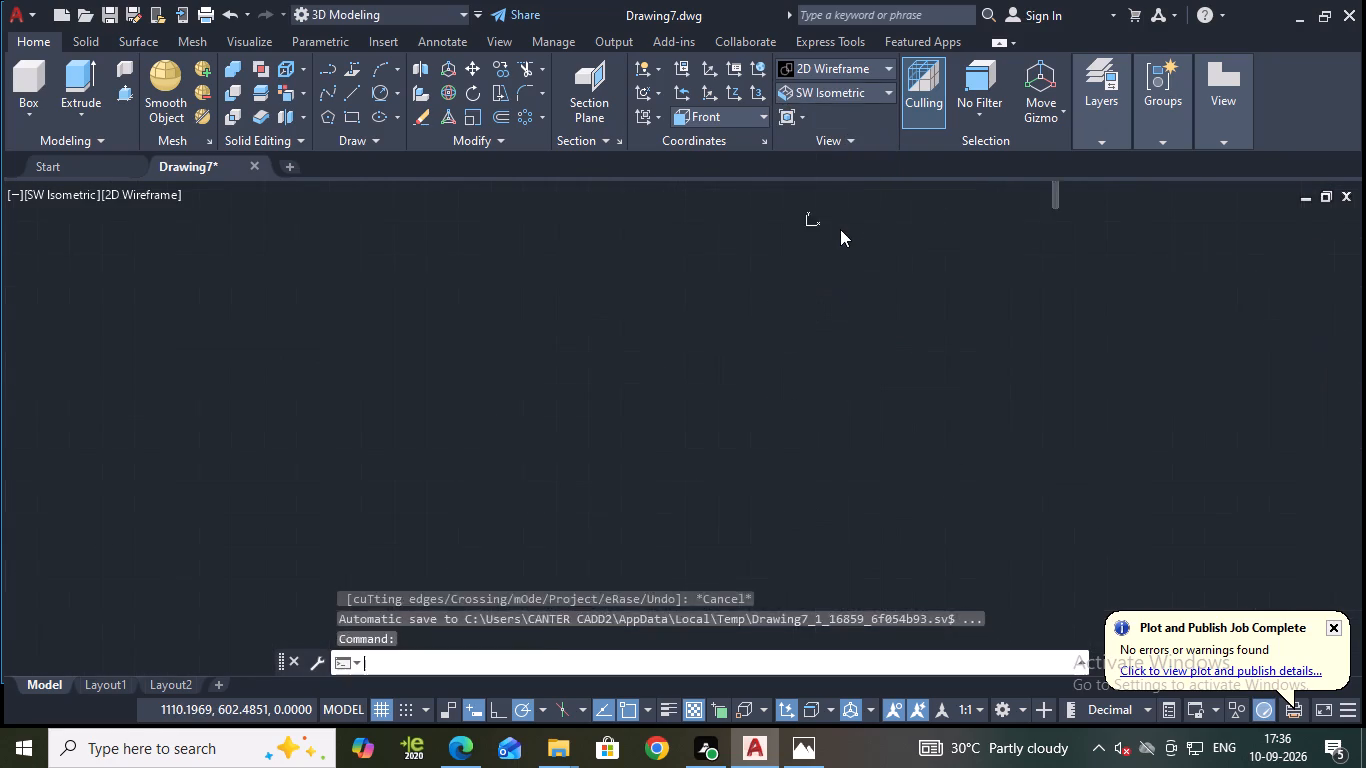
{"action": "scroll", "coordinate": [759, 383], "scroll_direction": "down", "scroll_amount": 1}
{"action": "middle_click_drag", "start_coordinate": [806, 363], "coordinate": [854, 333]}
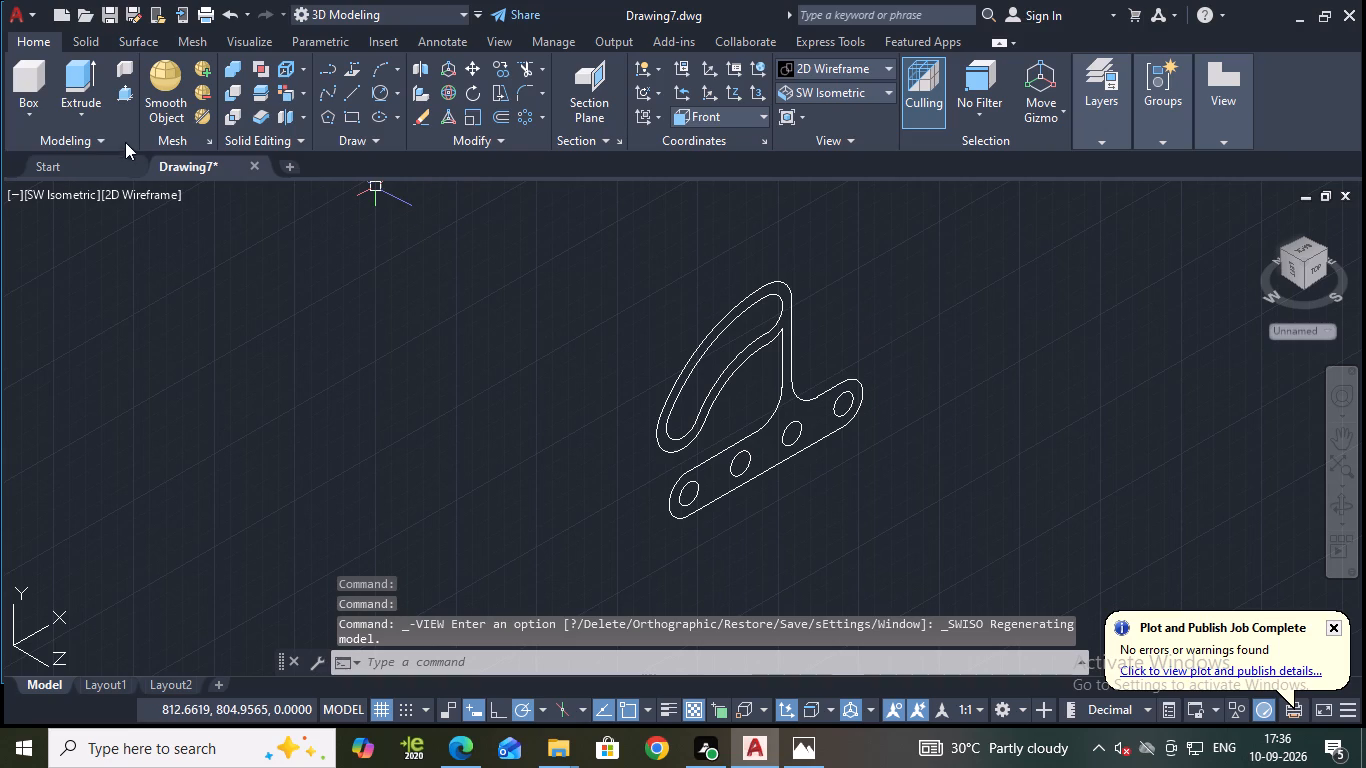
{"action": "left_click", "coordinate": [124, 95]}
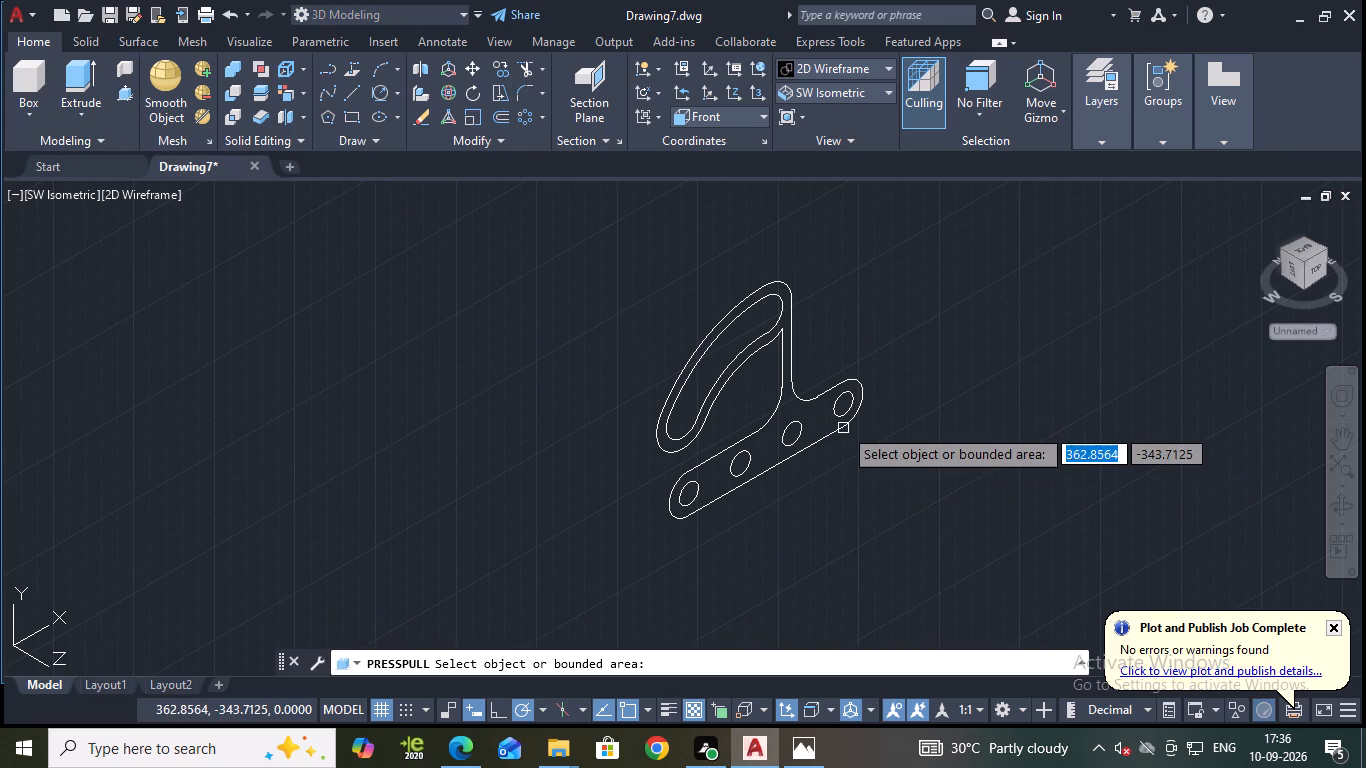
{"action": "left_click", "coordinate": [826, 418]}
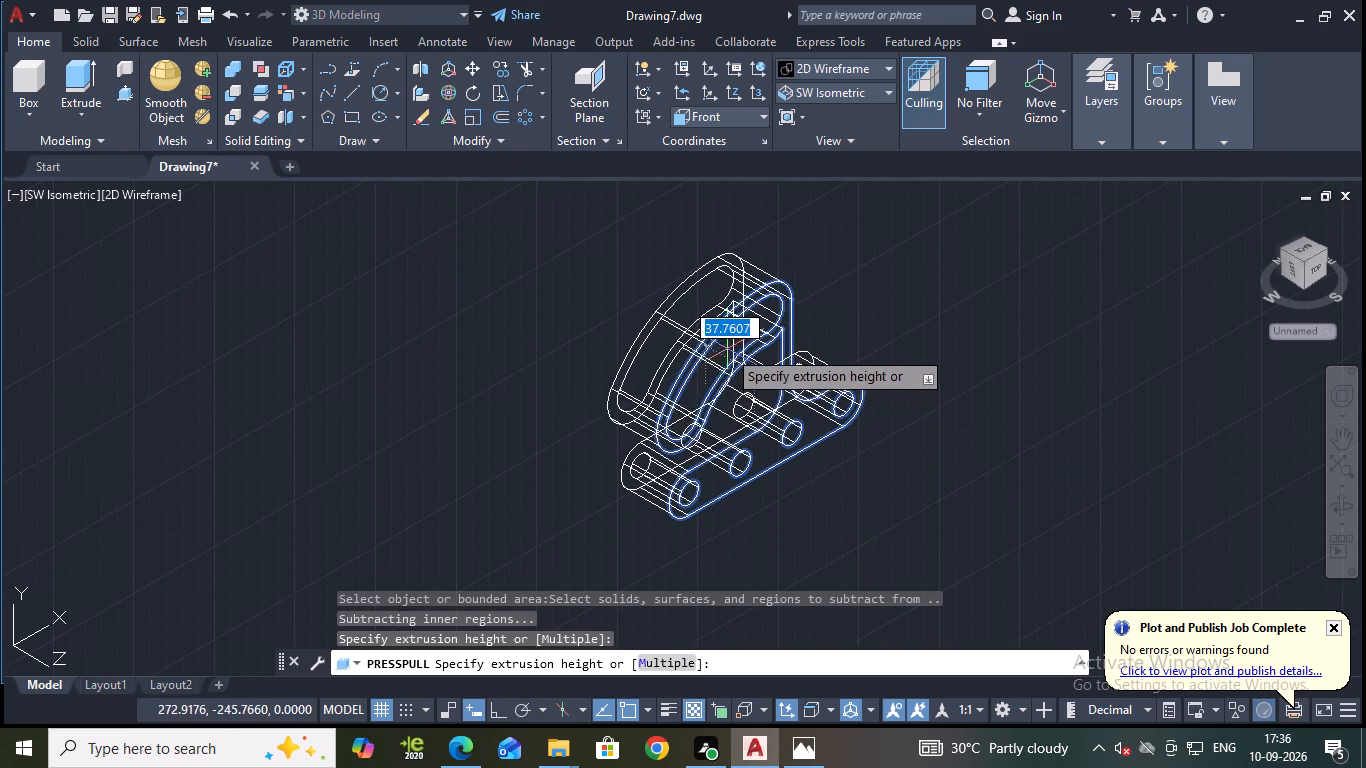
{"action": "key", "text": "3"}
{"action": "key", "text": "0"}
{"action": "key", "text": "Return"}
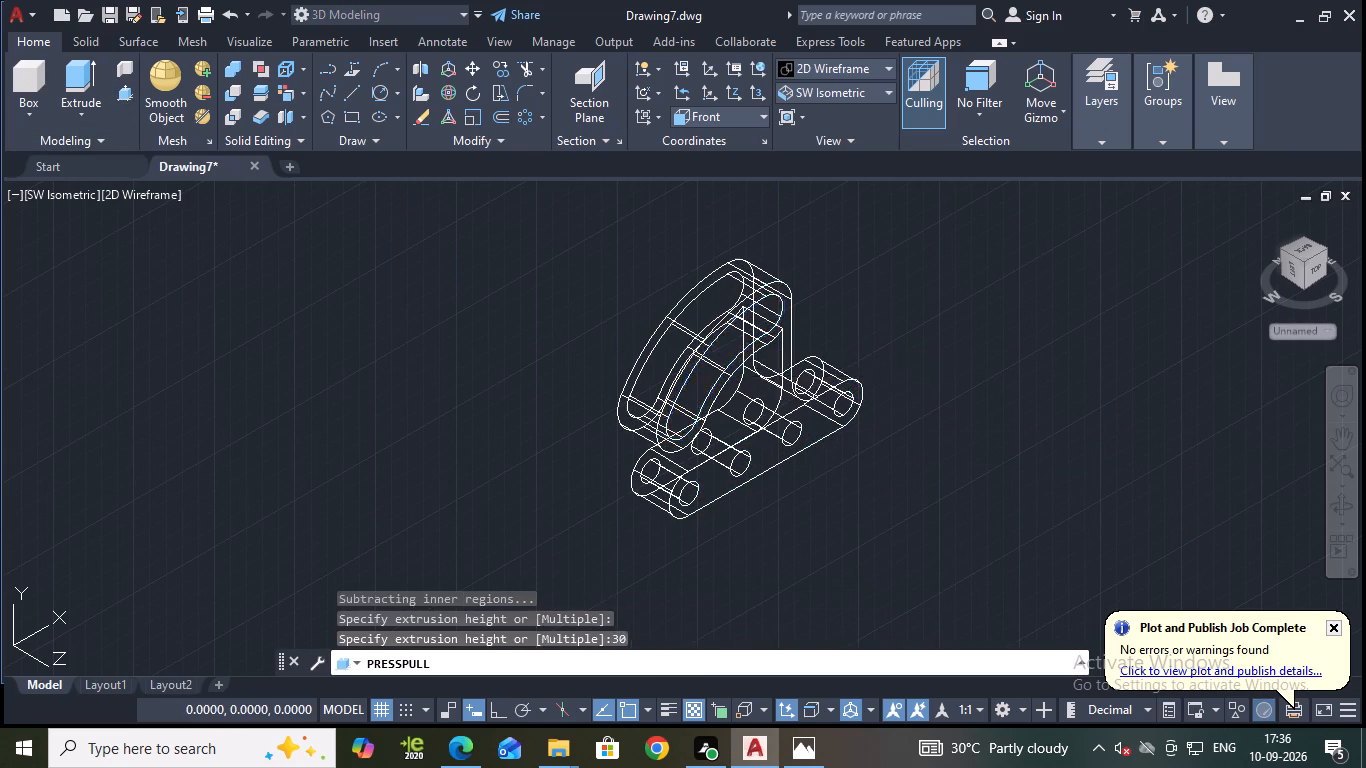
Display the solid in the Shades of Gray visual style with the grid turned off.
{"action": "left_click", "coordinate": [840, 87]}
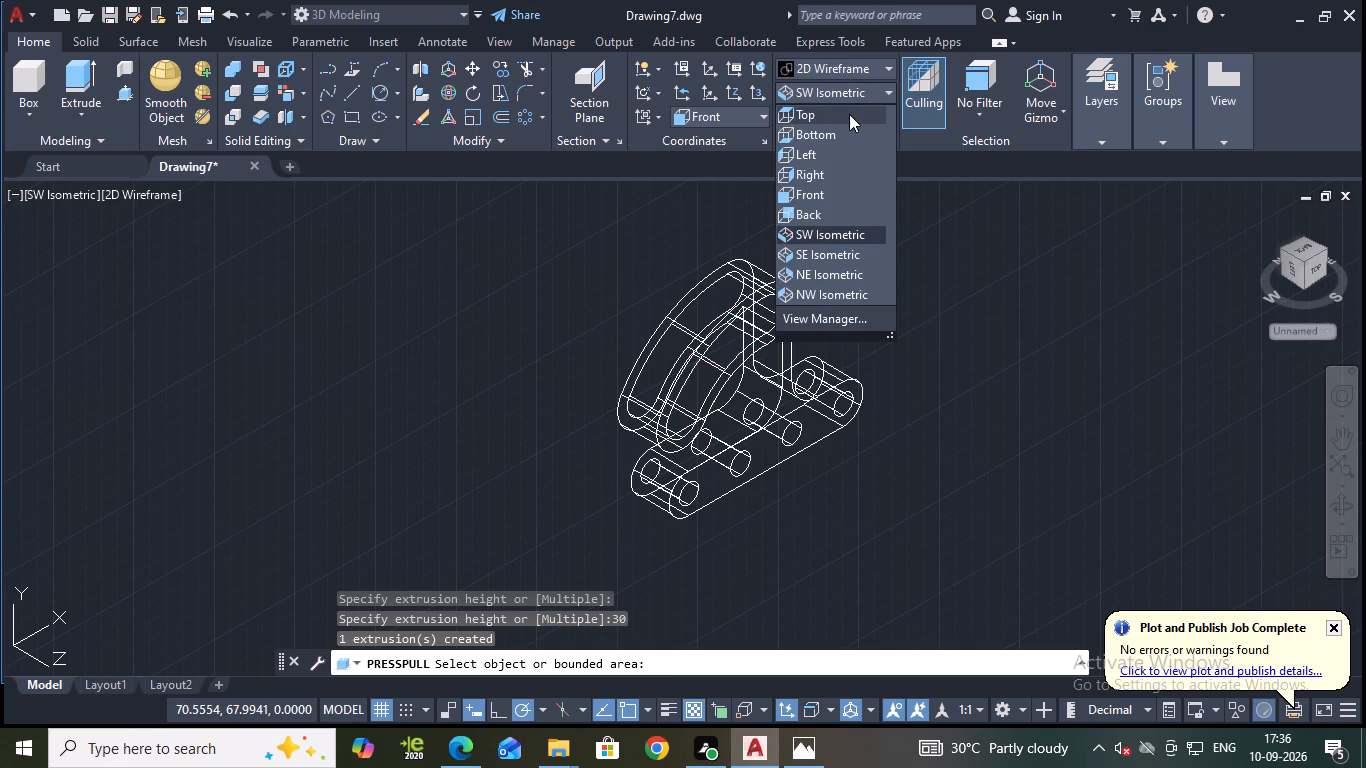
{"action": "key", "text": "Escape"}
{"action": "left_click", "coordinate": [834, 67]}
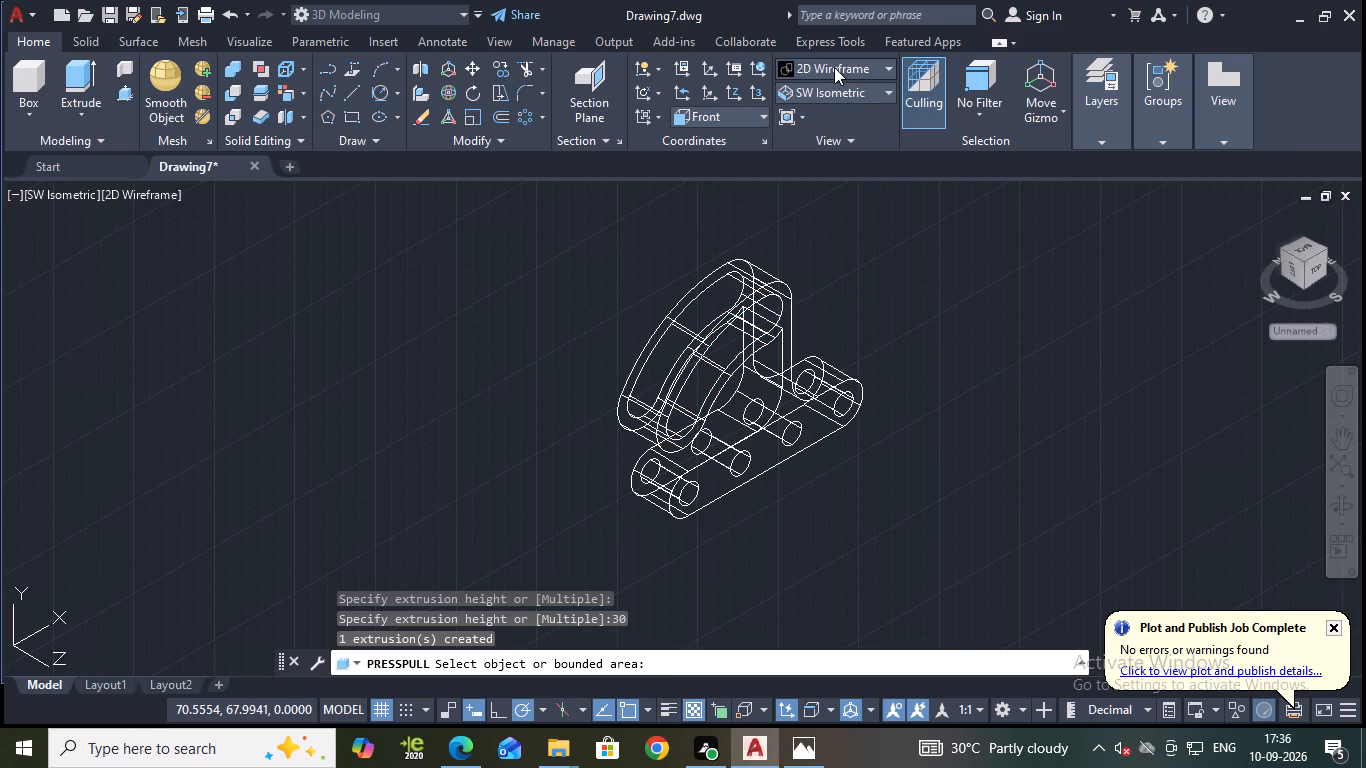
{"action": "left_click", "coordinate": [894, 66]}
{"action": "left_click", "coordinate": [889, 70]}
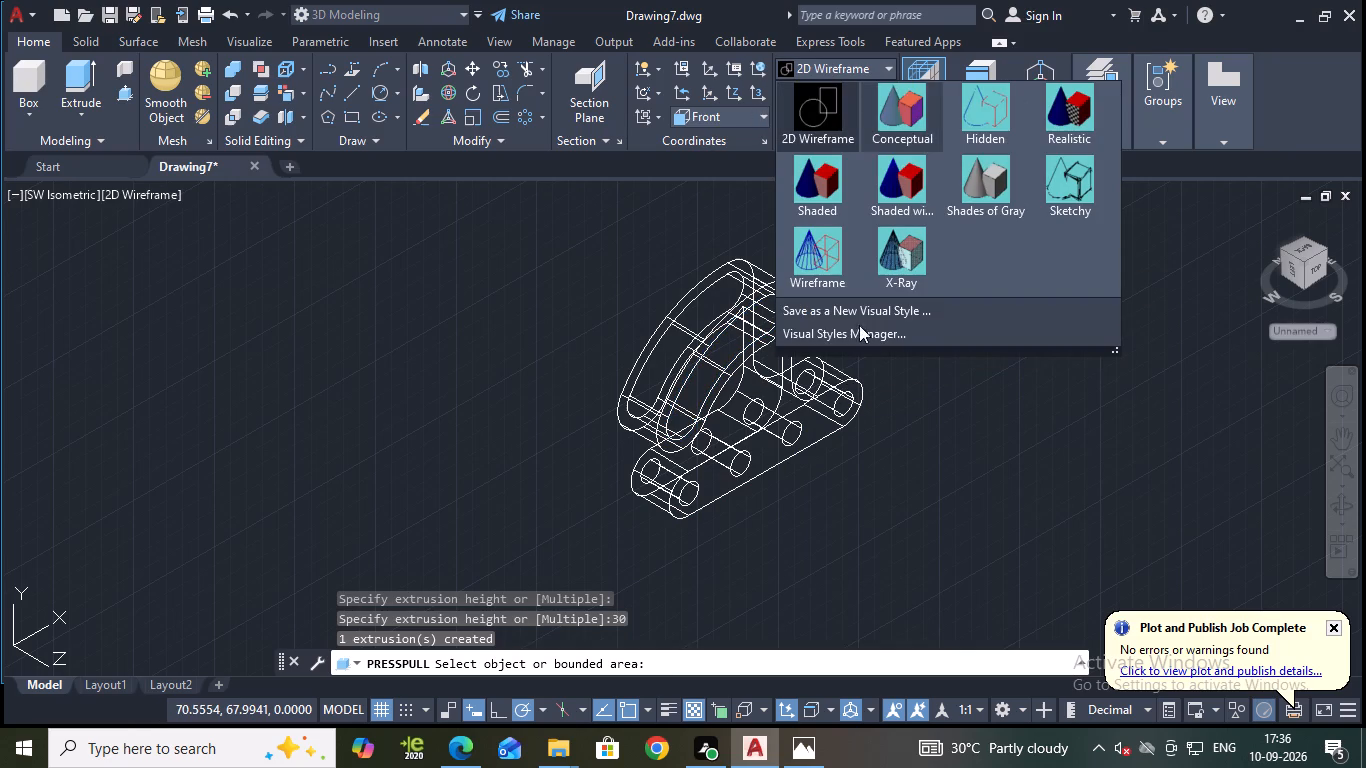
{"action": "left_click", "coordinate": [986, 193]}
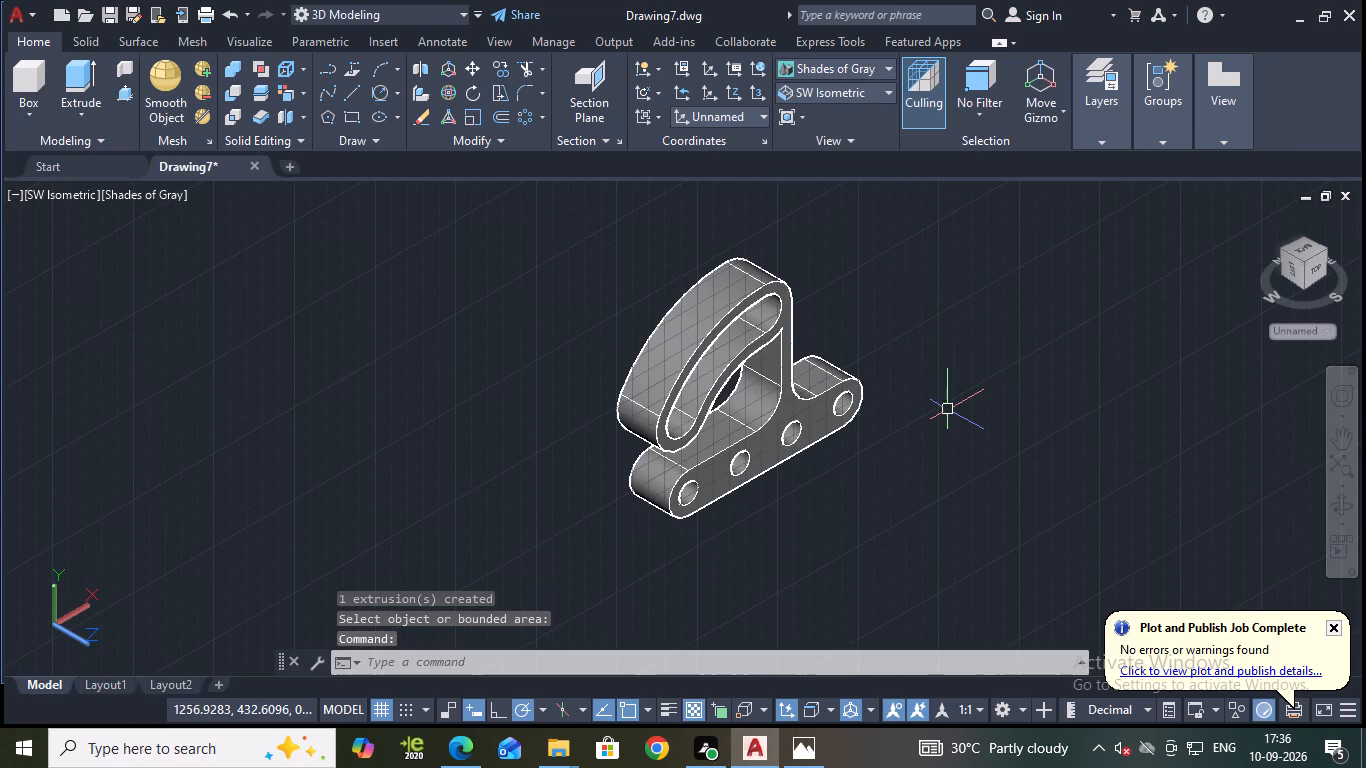
{"action": "middle_click_drag", "start_coordinate": [963, 441], "coordinate": [934, 427], "text": "shift"}
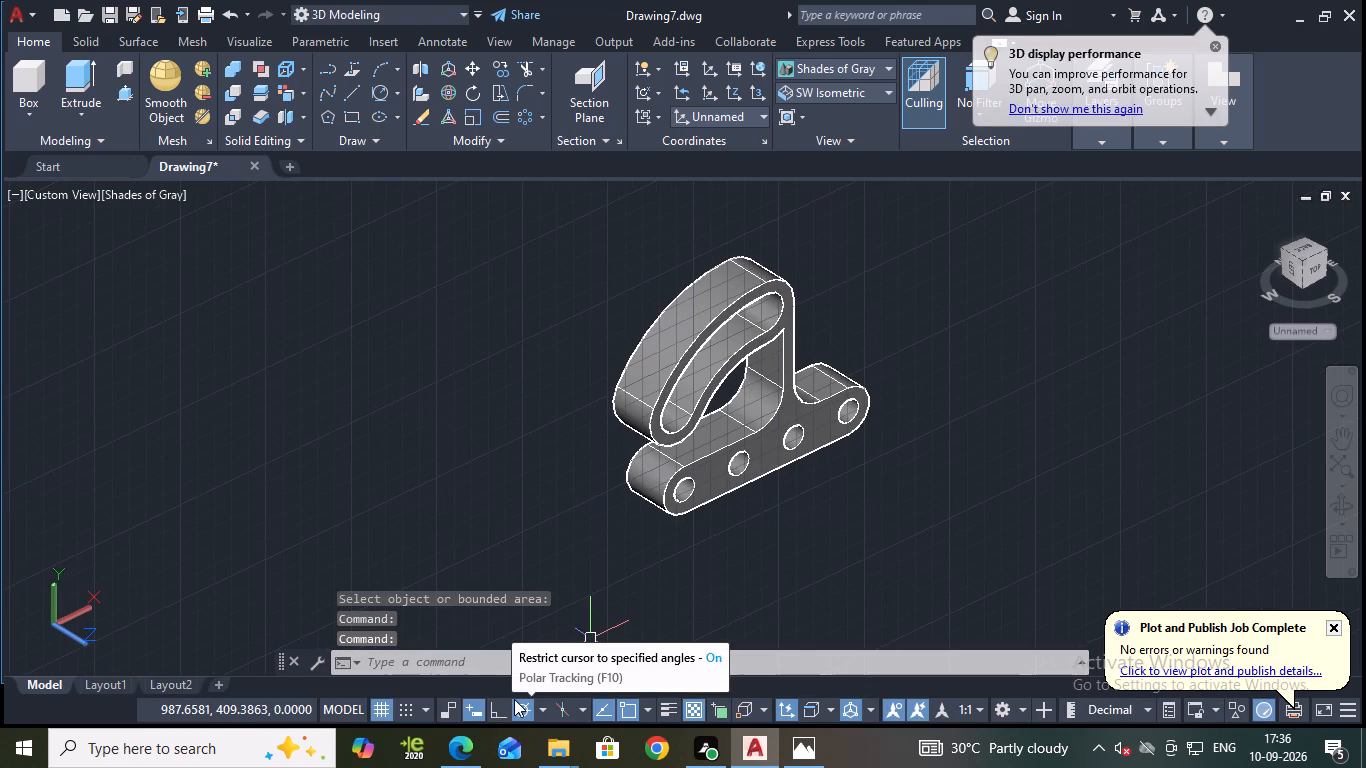
{"action": "left_click", "coordinate": [373, 706]}
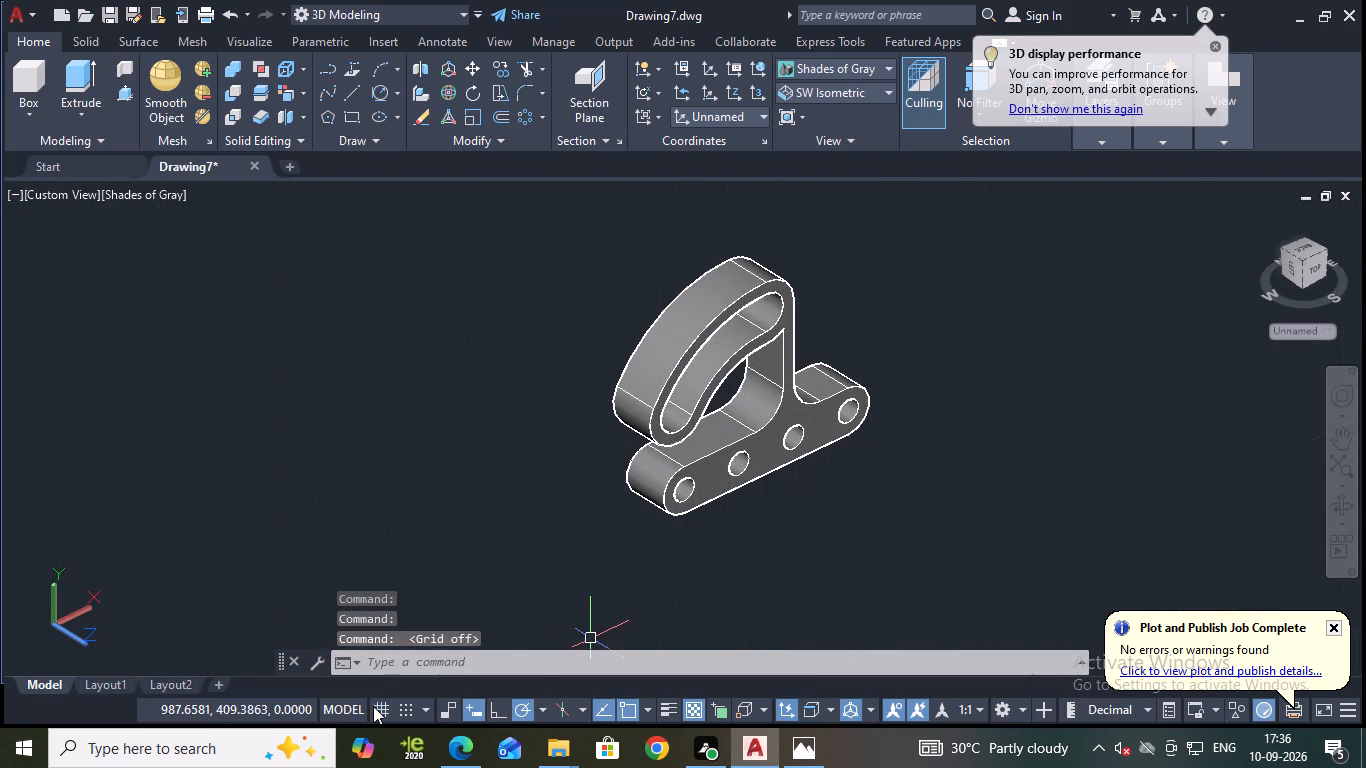
Color the solid's faces, picking the curved arm's outer face and the front face, with index color 173.
{"action": "scroll", "coordinate": [769, 486], "scroll_direction": "up", "scroll_amount": 1}
{"action": "middle_click_drag", "start_coordinate": [1052, 406], "coordinate": [1023, 476]}
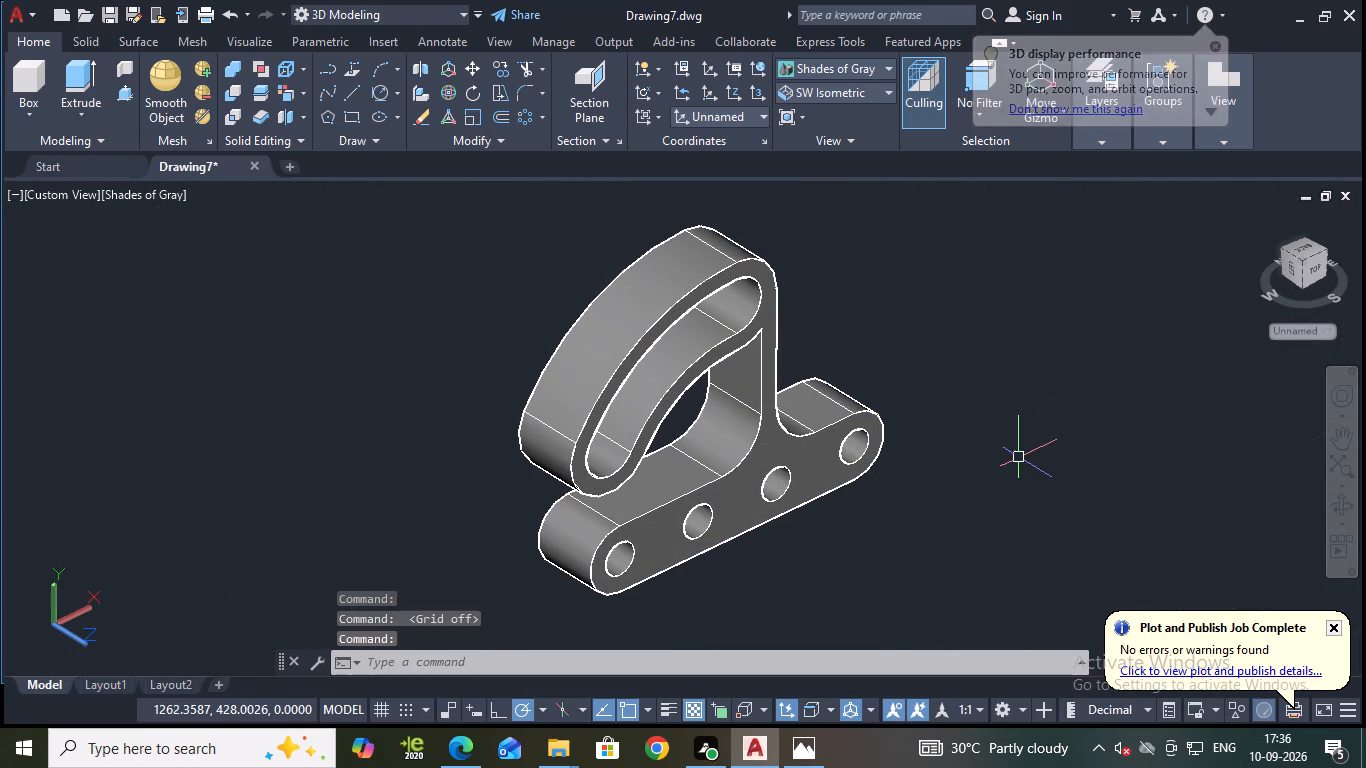
{"action": "middle_click_drag", "start_coordinate": [1022, 454], "coordinate": [984, 446], "text": "shift"}
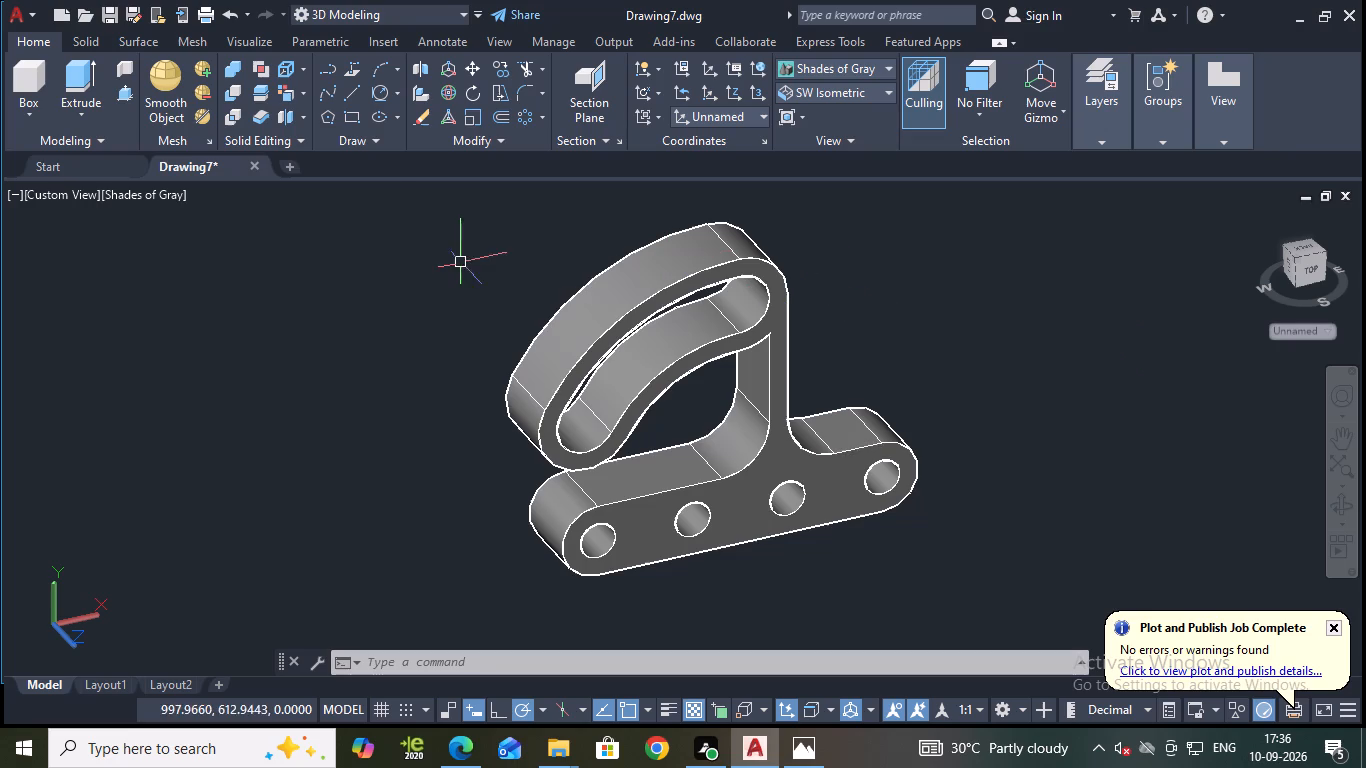
{"action": "left_click", "coordinate": [287, 94]}
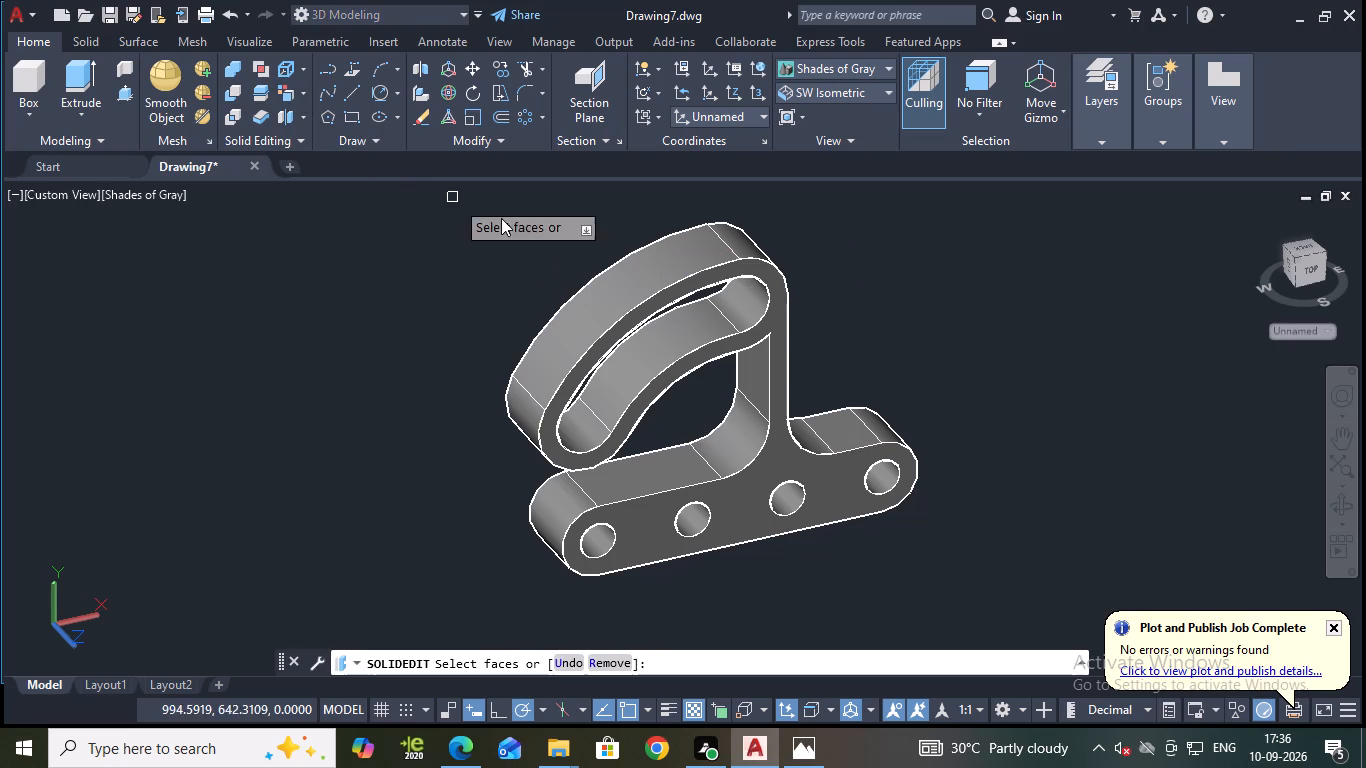
{"action": "left_click", "coordinate": [623, 278]}
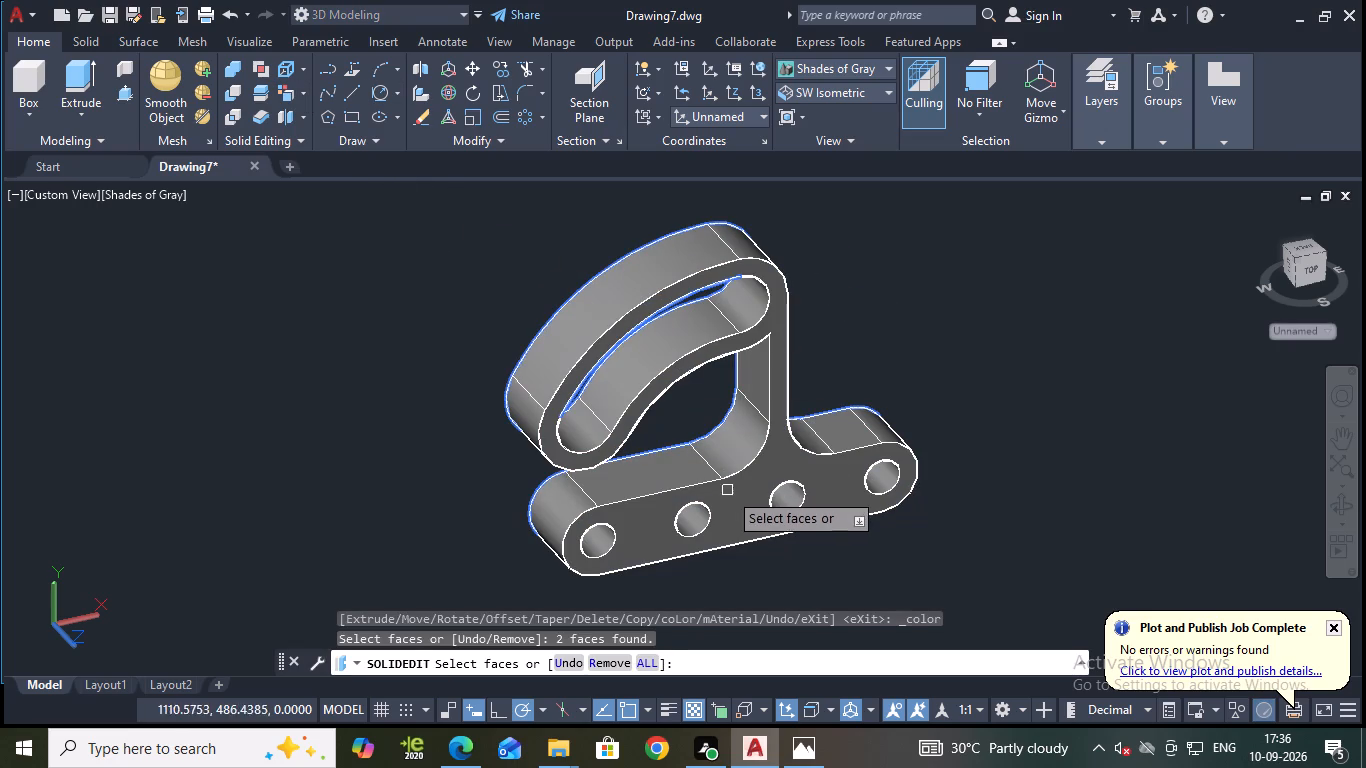
{"action": "left_click", "coordinate": [732, 493]}
{"action": "key", "text": "Return"}
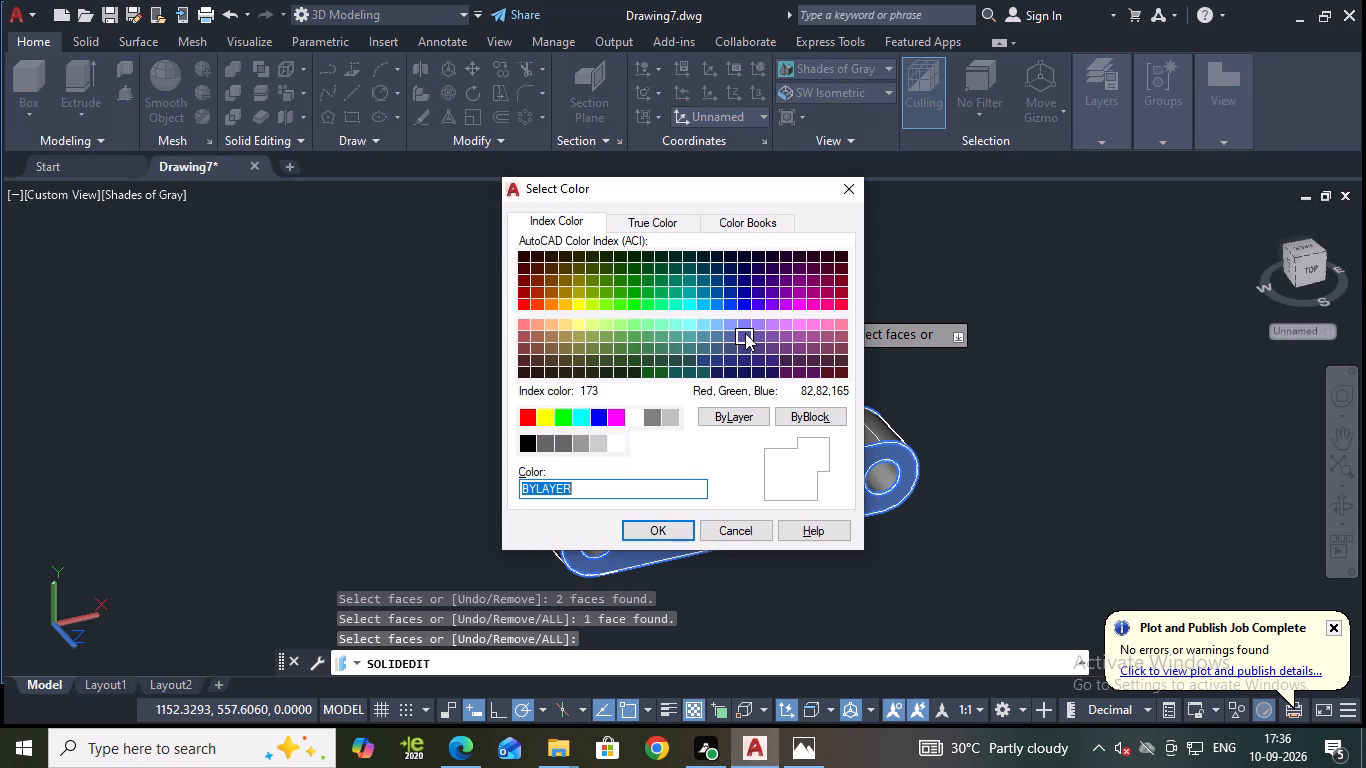
{"action": "left_click", "coordinate": [745, 333]}
{"action": "left_click", "coordinate": [636, 533]}
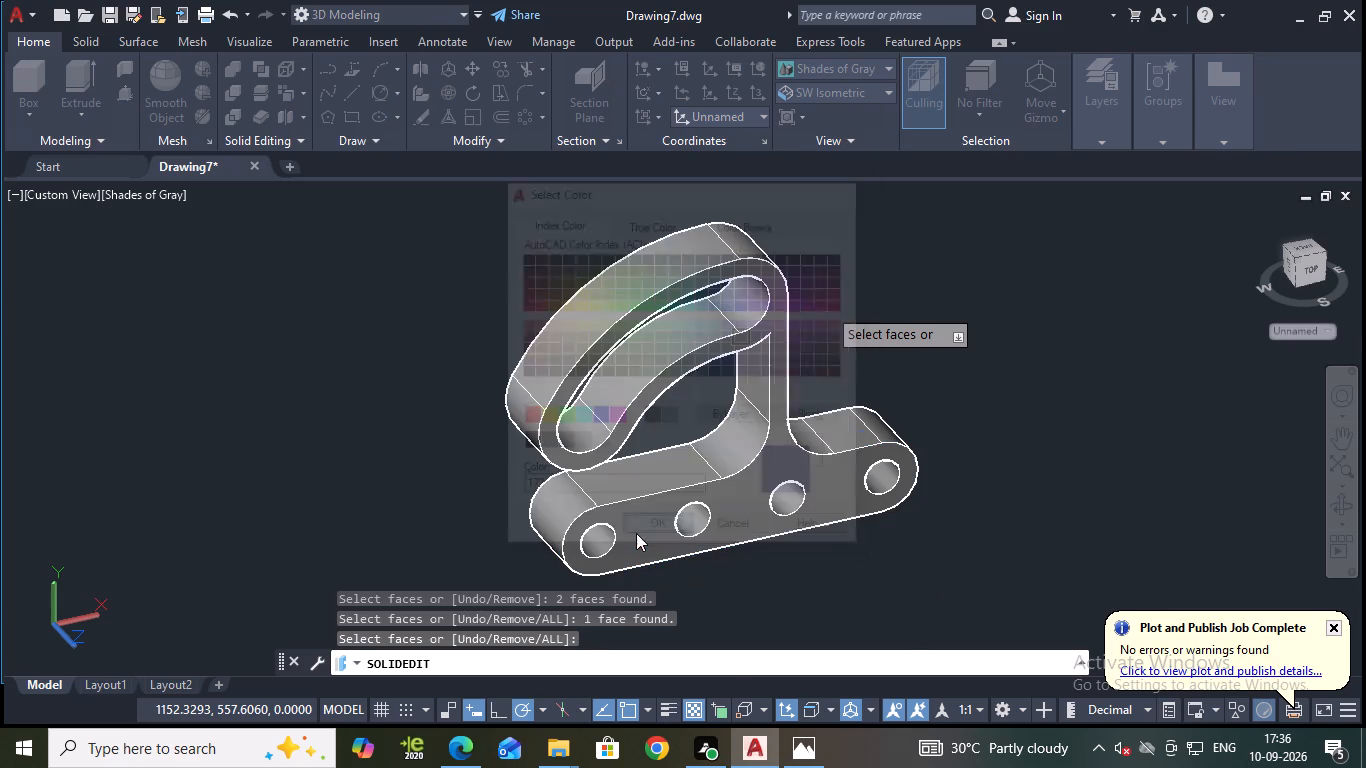
{"action": "key", "text": "Return"}
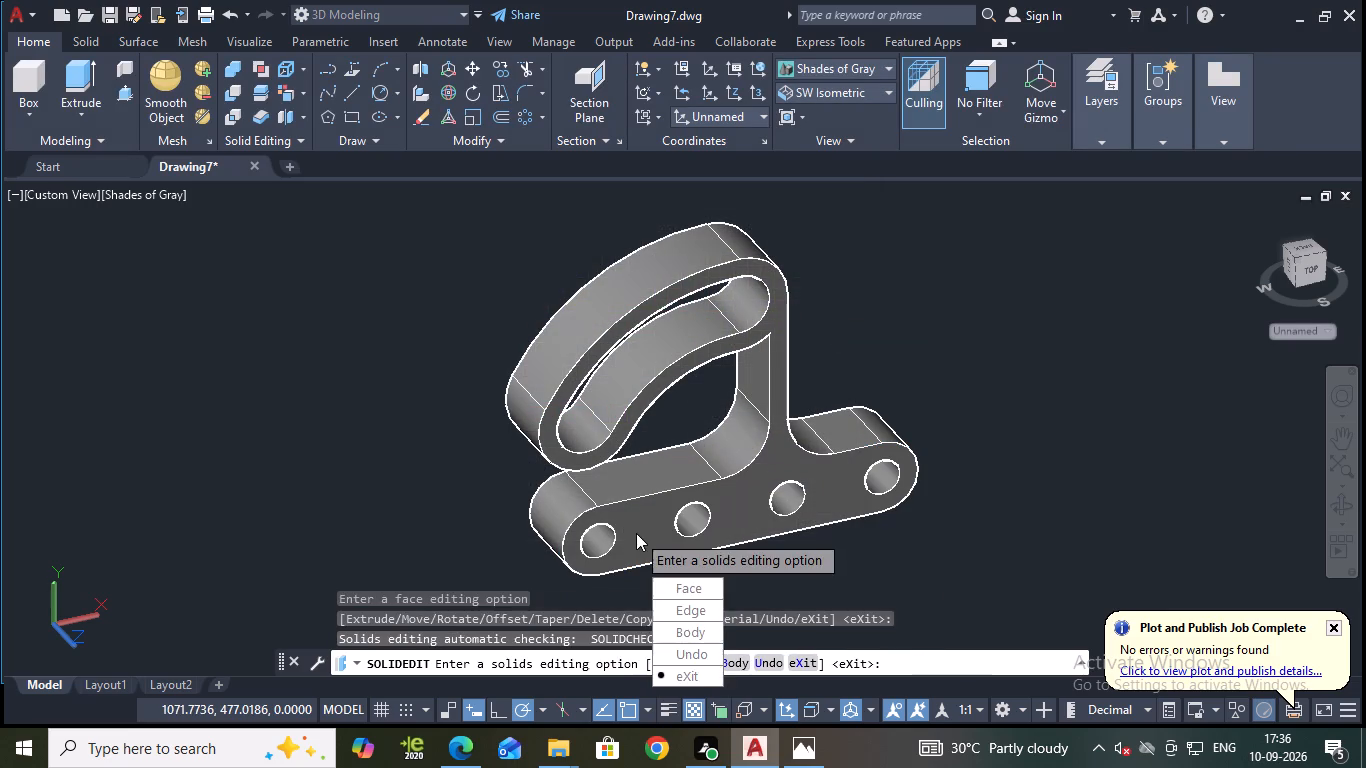
Start recoloring faces and select the base's top face under the arm, the adjoining inner fillet and the web's inner side.
{"action": "key", "text": "Return"}
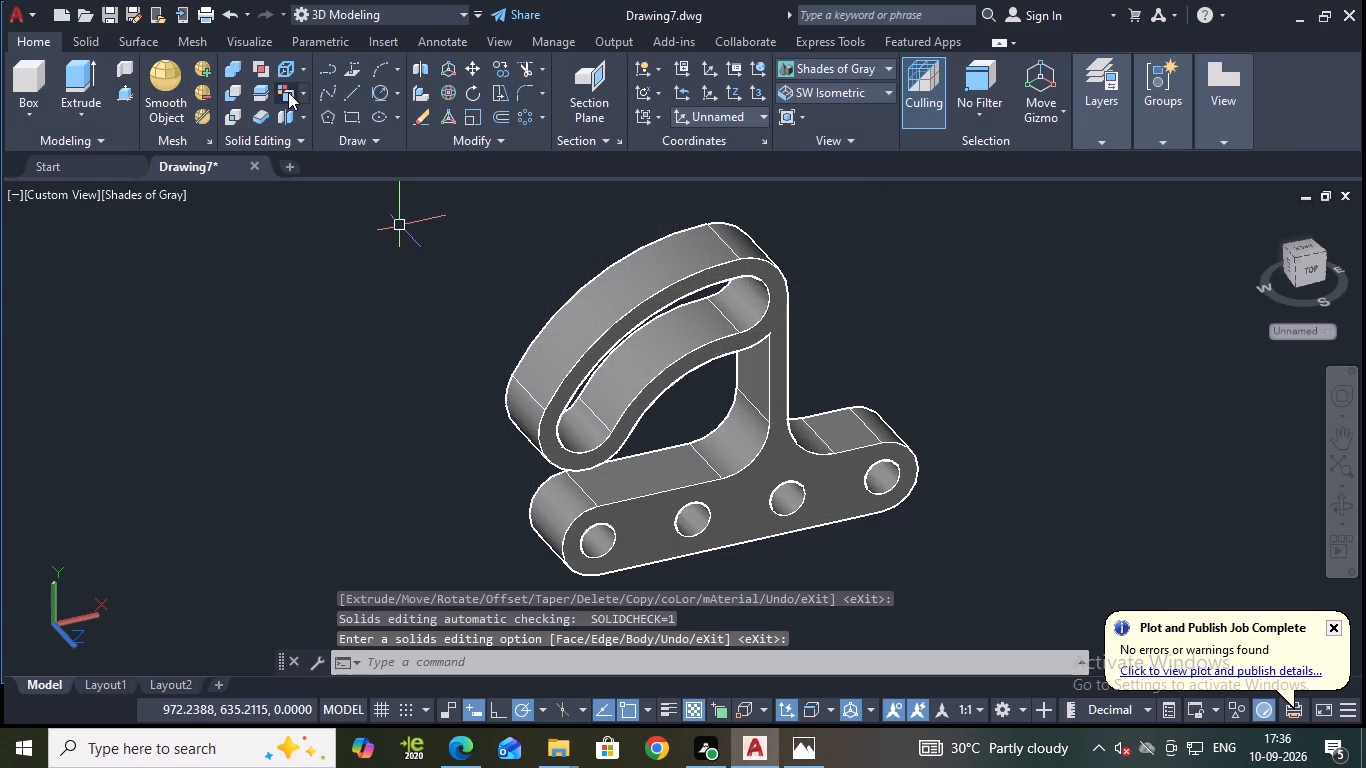
{"action": "left_click", "coordinate": [288, 92]}
{"action": "left_click", "coordinate": [662, 460]}
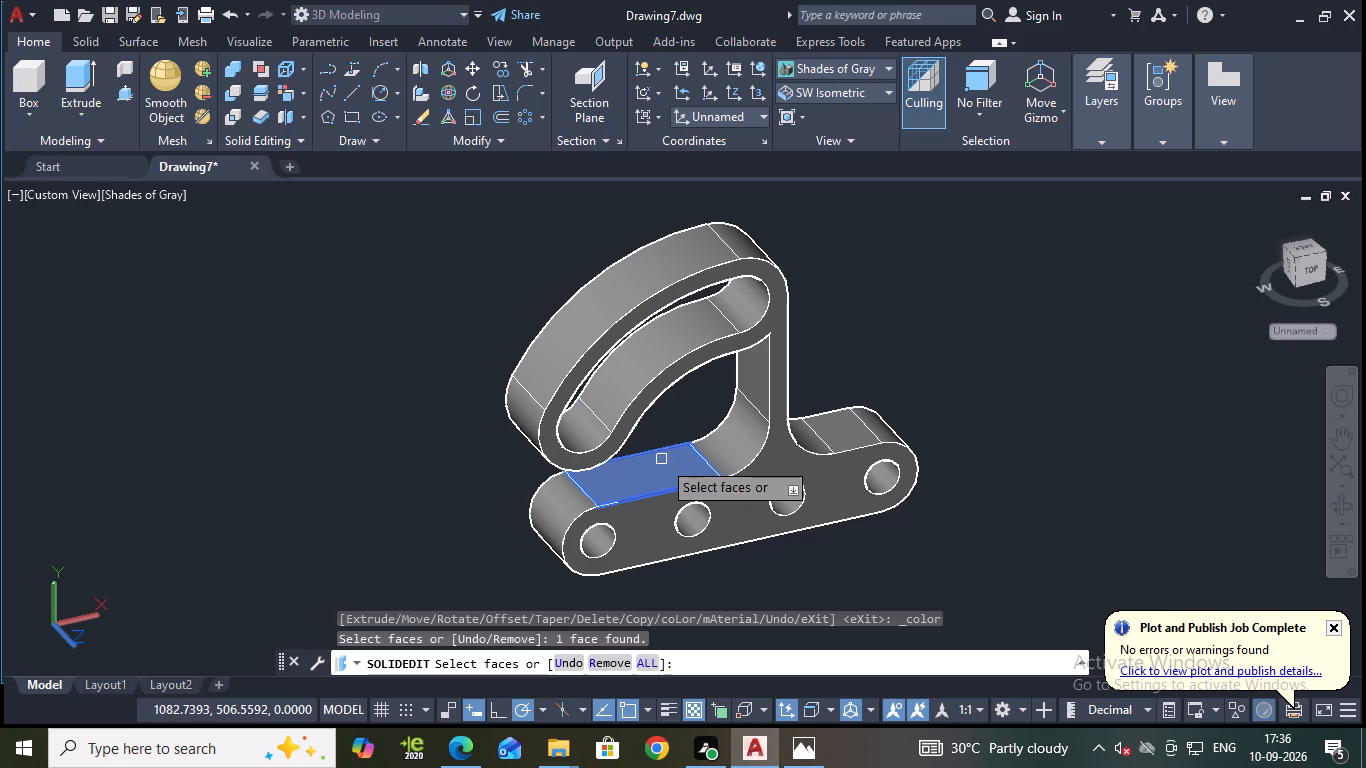
{"action": "left_click", "coordinate": [726, 434]}
{"action": "left_click", "coordinate": [748, 381]}
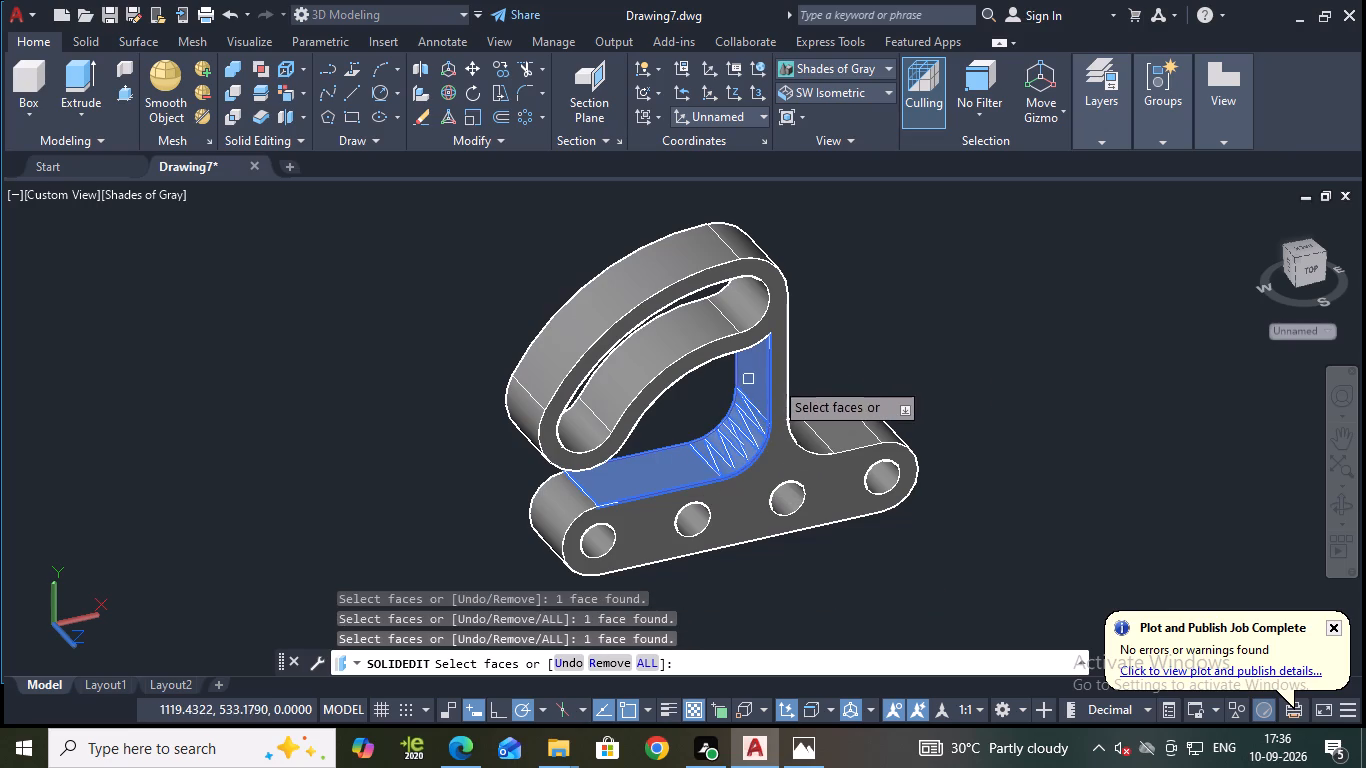
Add the curved arm's faces, its slot walls and the web's outer side to the faces being colored.
{"action": "scroll", "coordinate": [879, 355], "scroll_direction": "up", "scroll_amount": 1}
{"action": "middle_click_drag", "start_coordinate": [900, 382], "coordinate": [900, 381], "text": "shift"}
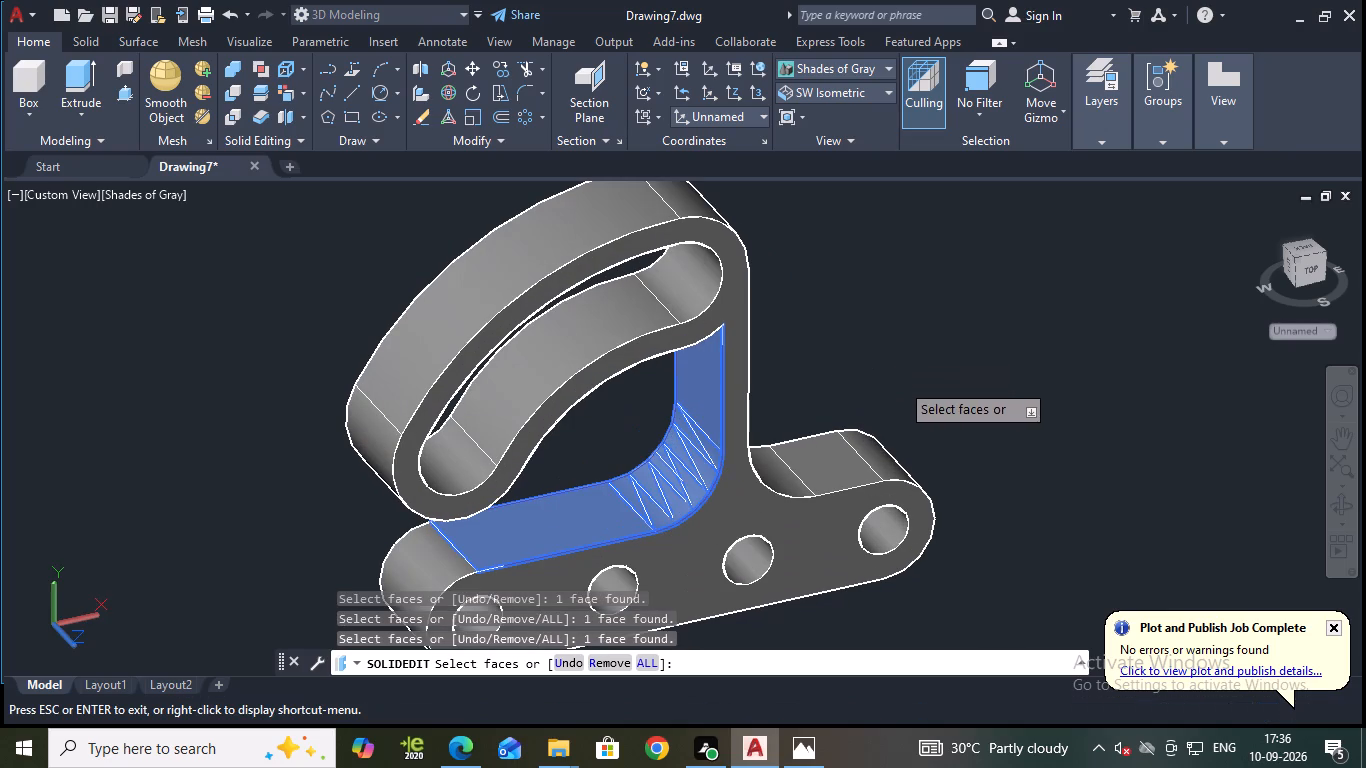
{"action": "middle_click_drag", "start_coordinate": [900, 381], "coordinate": [809, 260], "text": "shift"}
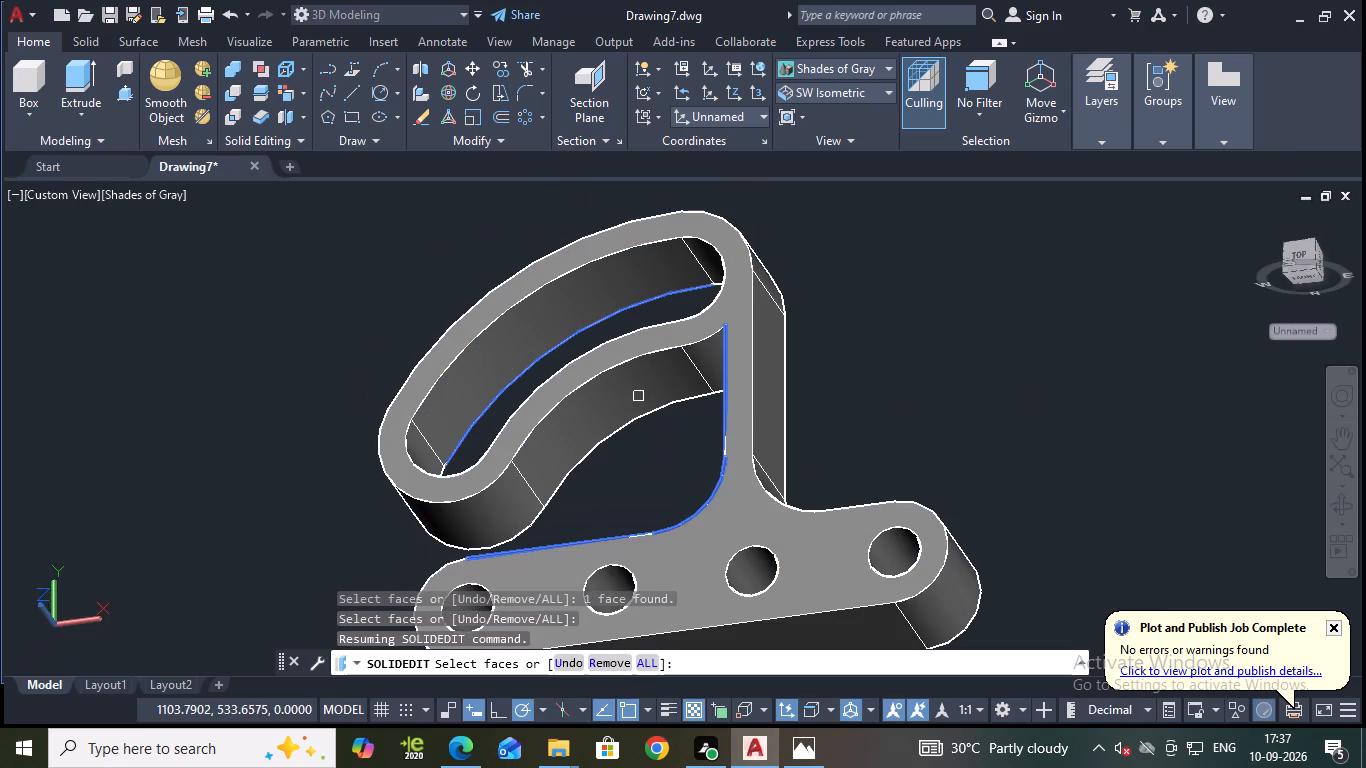
{"action": "left_click", "coordinate": [650, 379]}
{"action": "left_click", "coordinate": [651, 379]}
{"action": "left_click", "coordinate": [609, 408]}
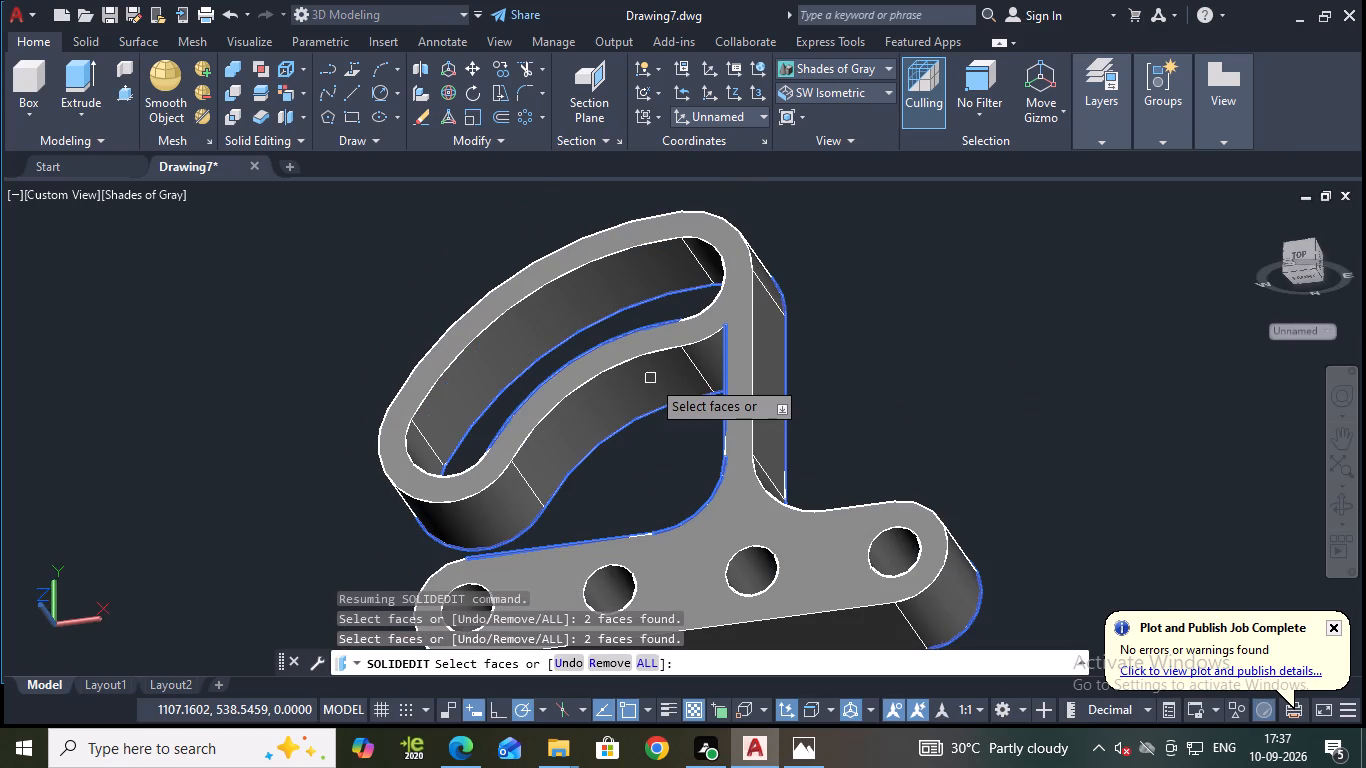
{"action": "left_click", "coordinate": [583, 427]}
{"action": "left_click", "coordinate": [495, 522]}
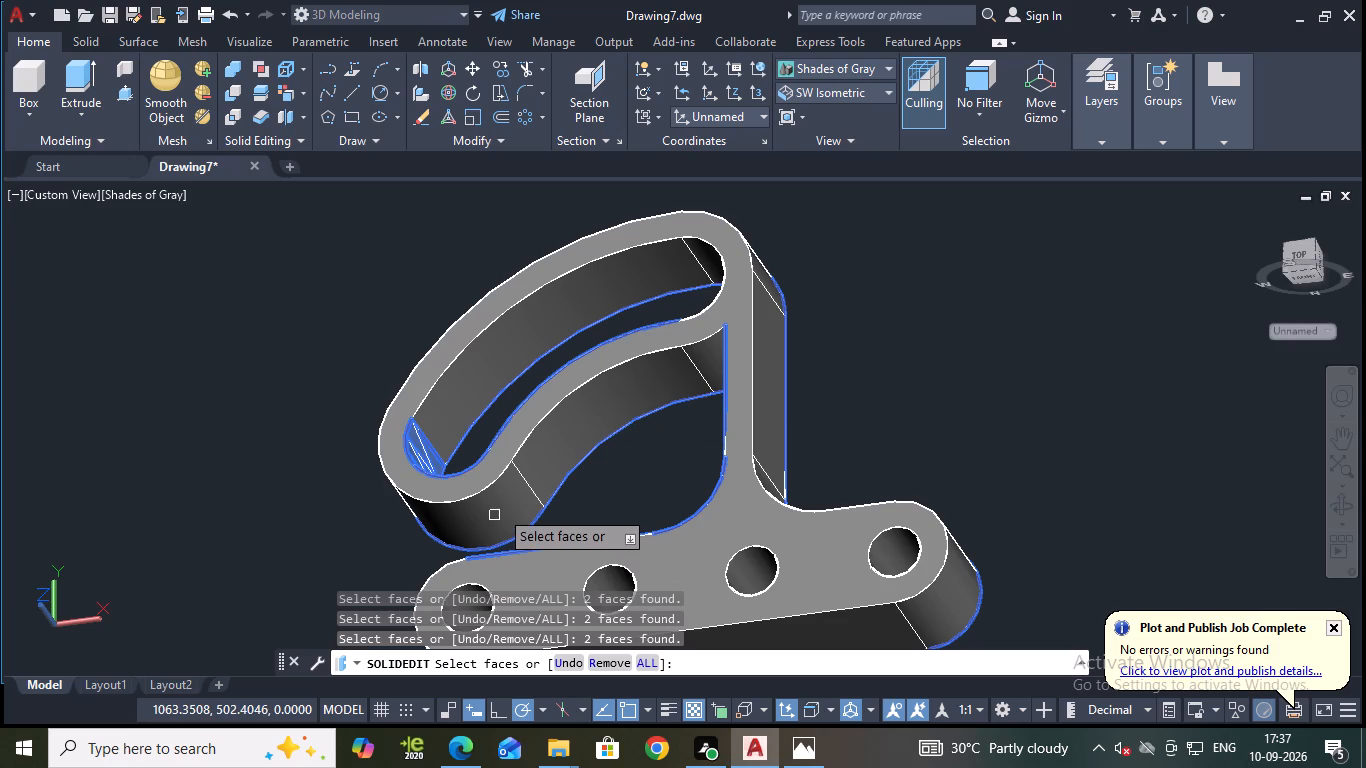
{"action": "left_click", "coordinate": [485, 364]}
{"action": "left_click", "coordinate": [766, 337]}
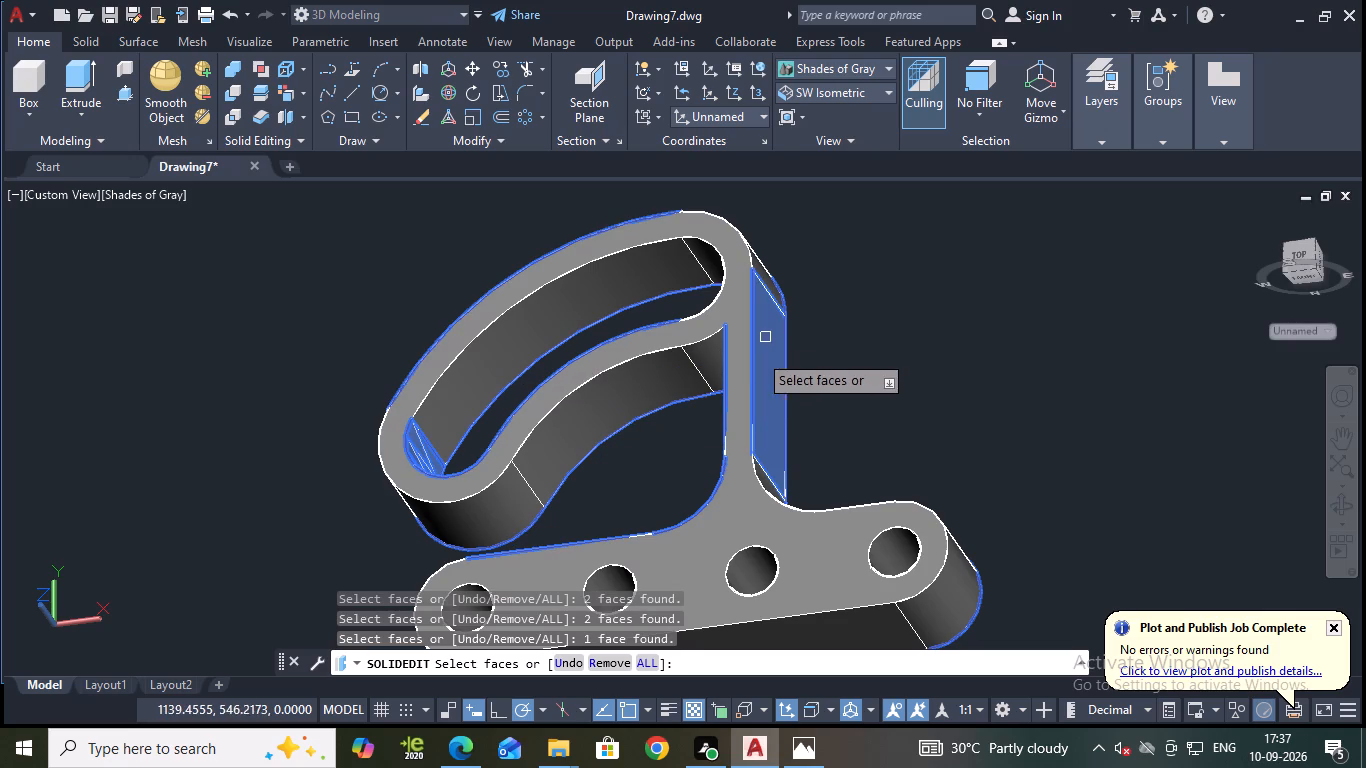
Add the base's short top face, the outer web fillet and the rounded corner where the arm meets the web.
{"action": "middle_click_drag", "start_coordinate": [683, 444], "coordinate": [765, 537], "text": "shift"}
{"action": "left_click", "coordinate": [852, 506]}
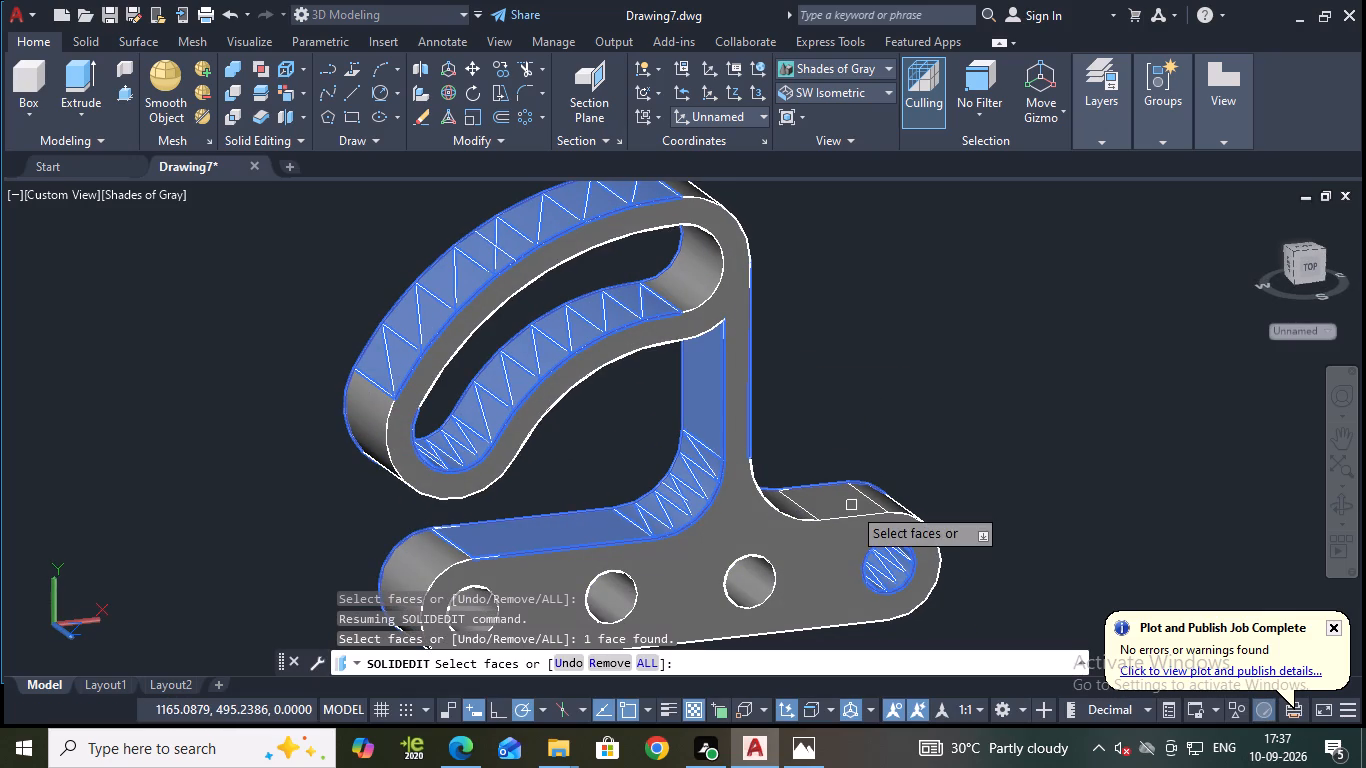
{"action": "left_click", "coordinate": [806, 502]}
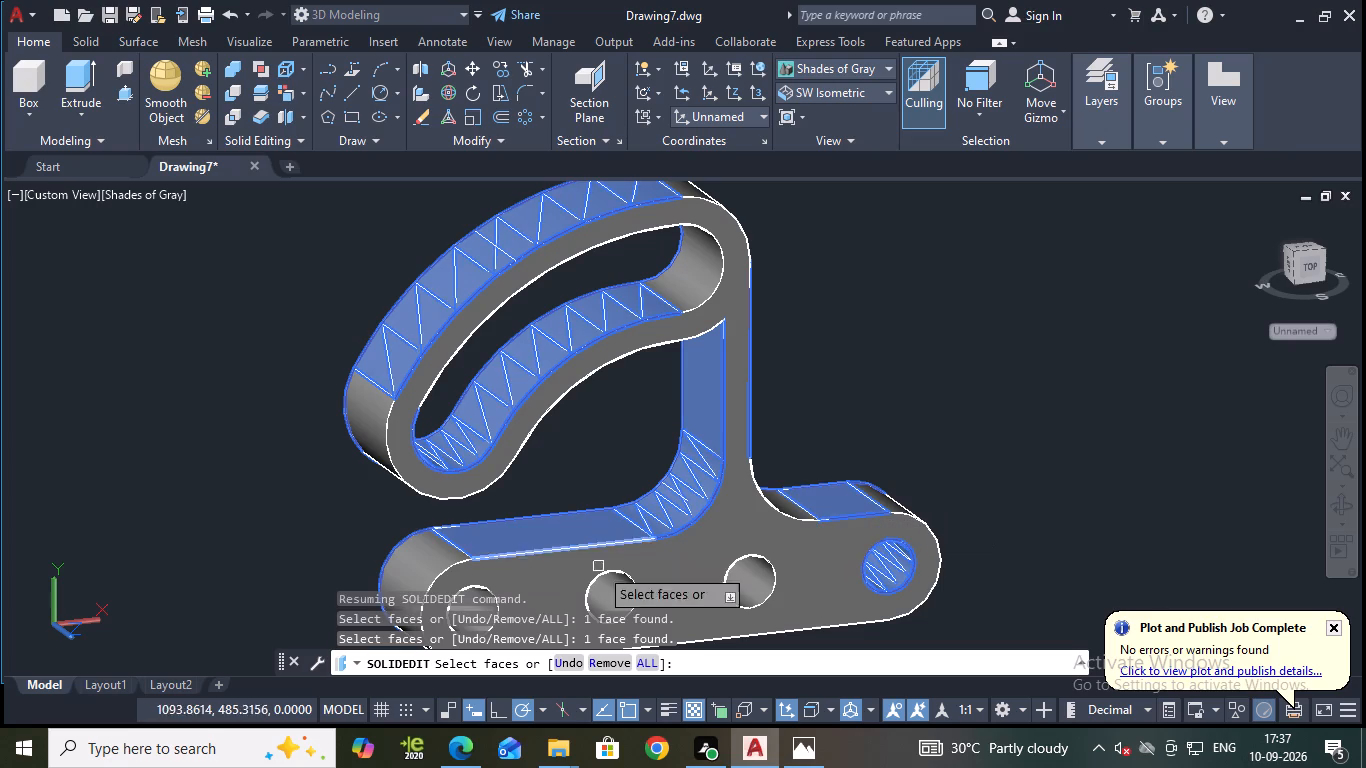
{"action": "middle_click_drag", "start_coordinate": [982, 461], "coordinate": [832, 469], "text": "shift"}
{"action": "left_click", "coordinate": [767, 530]}
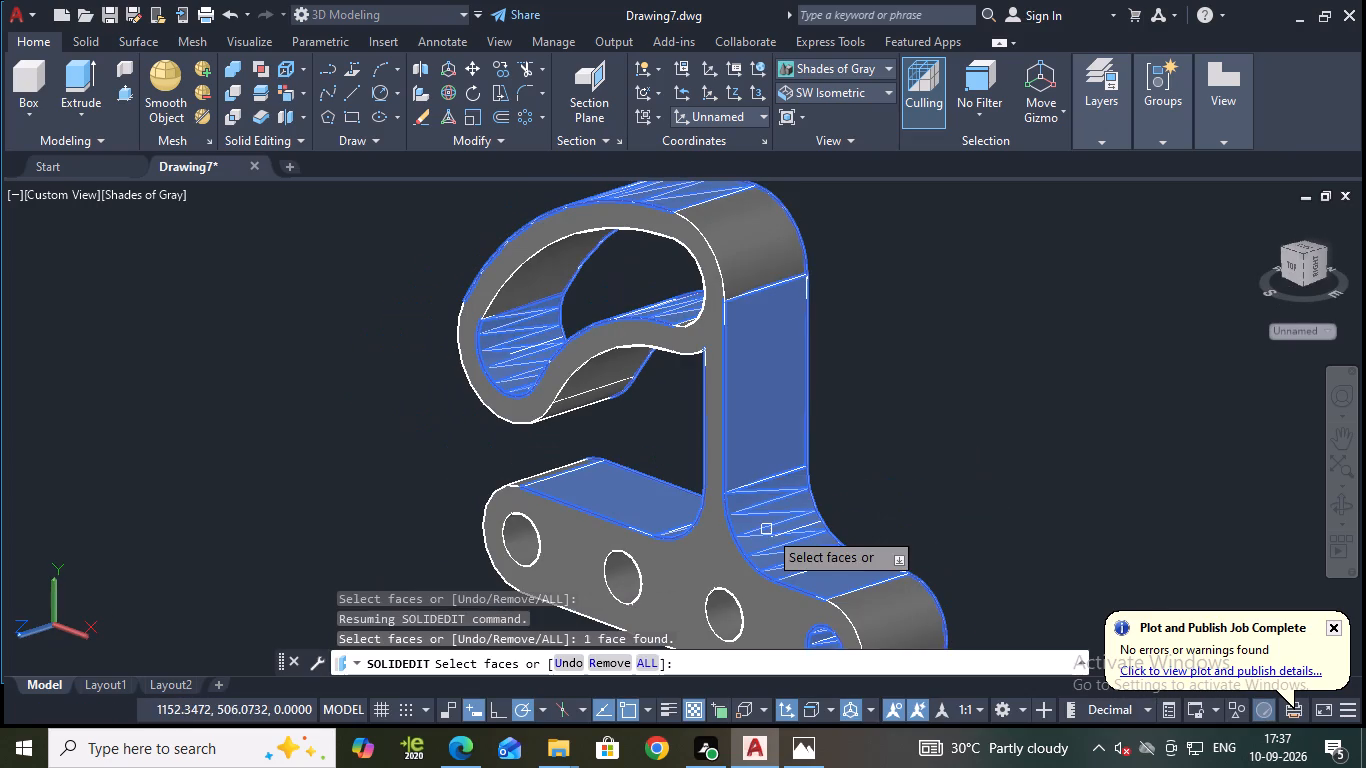
{"action": "left_click", "coordinate": [751, 236]}
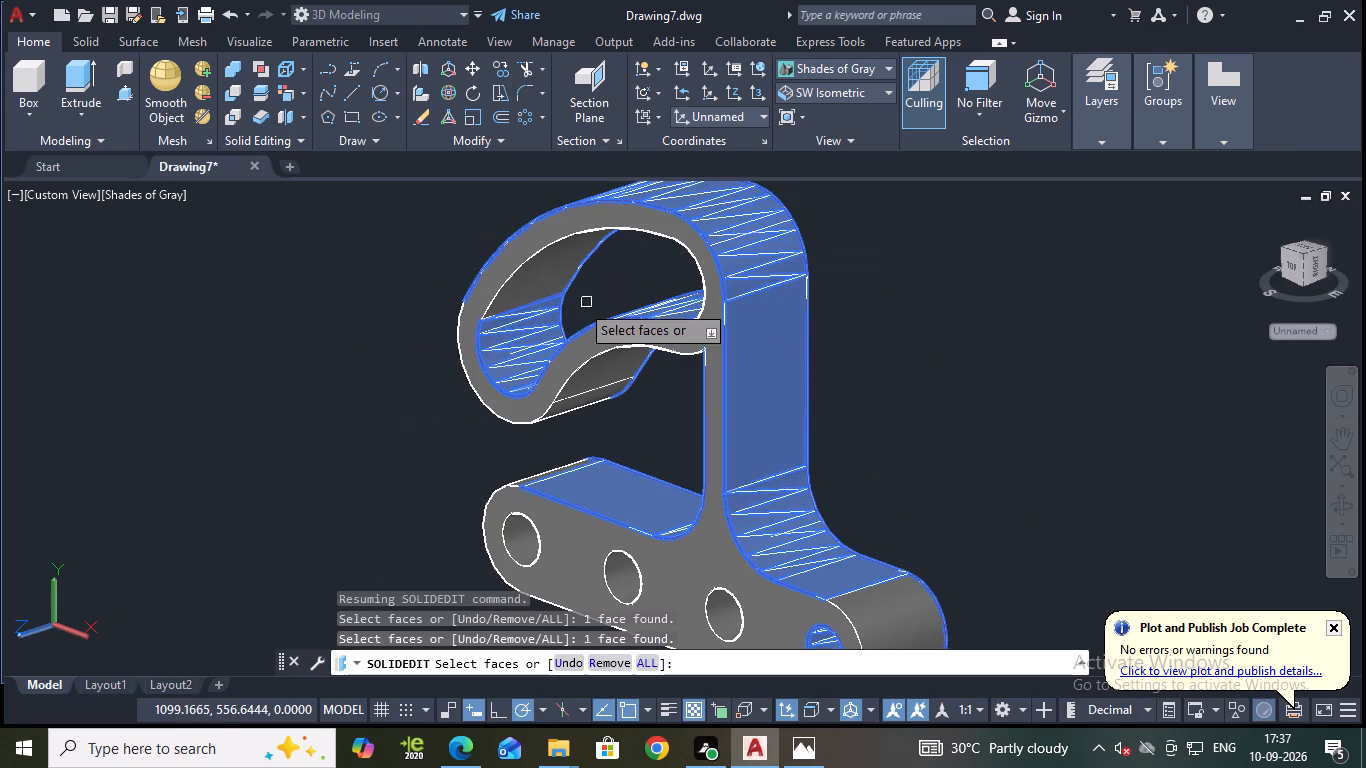
Add the arm's rounded free end and its curved underside to the faces being colored.
{"action": "scroll", "coordinate": [360, 311], "scroll_direction": "down", "scroll_amount": 2}
{"action": "middle_click_drag", "start_coordinate": [624, 381], "coordinate": [811, 334], "text": "shift"}
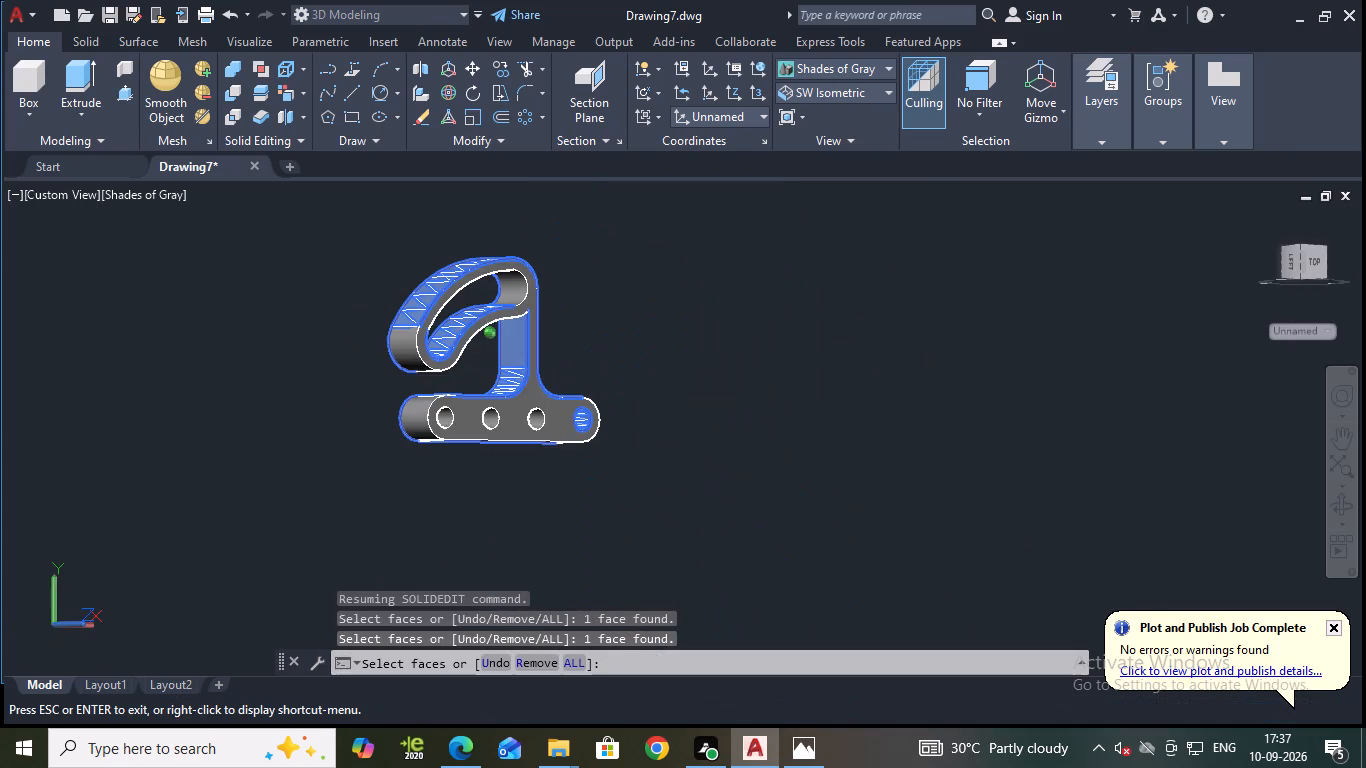
{"action": "middle_click_drag", "start_coordinate": [811, 334], "coordinate": [858, 316], "text": "shift"}
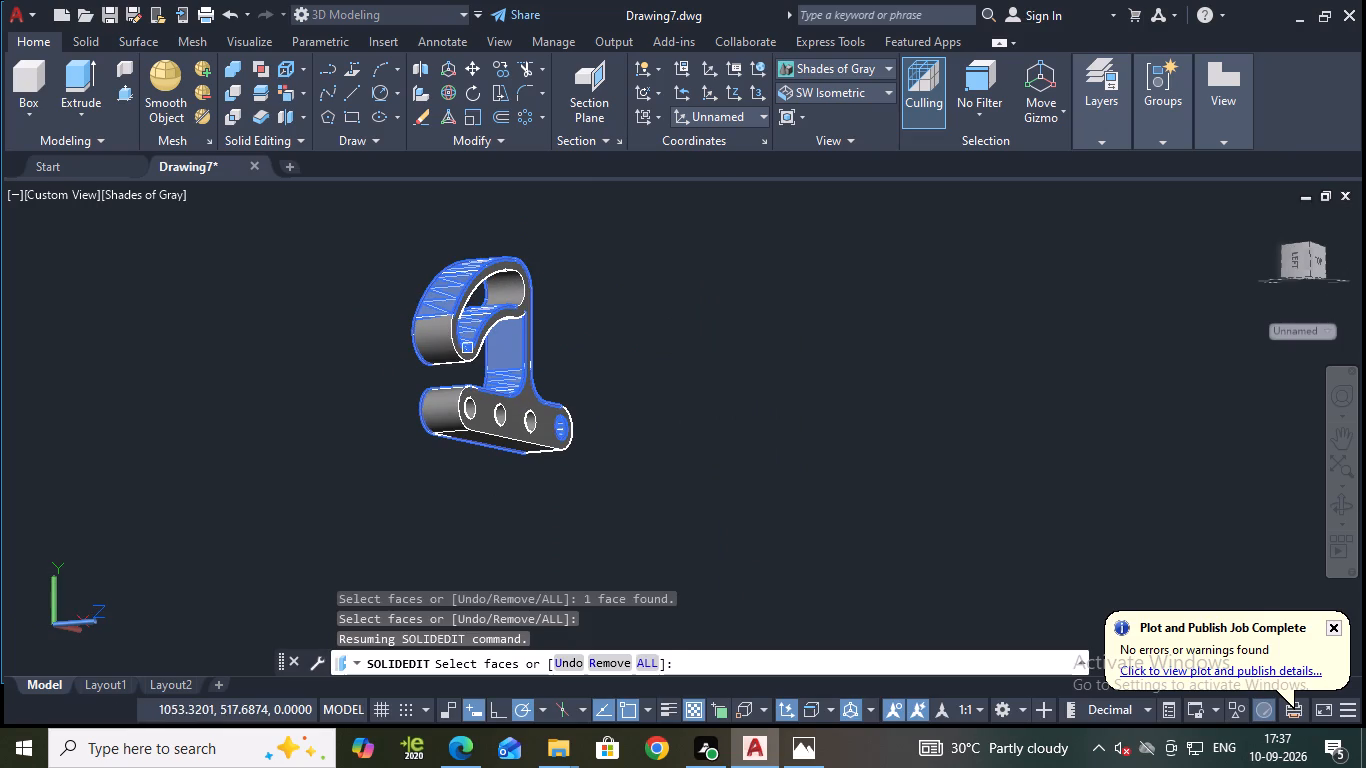
{"action": "left_click", "coordinate": [442, 347]}
{"action": "middle_click_drag", "start_coordinate": [579, 371], "coordinate": [467, 288], "text": "shift"}
{"action": "left_click", "coordinate": [480, 319]}
{"action": "left_click", "coordinate": [513, 321]}
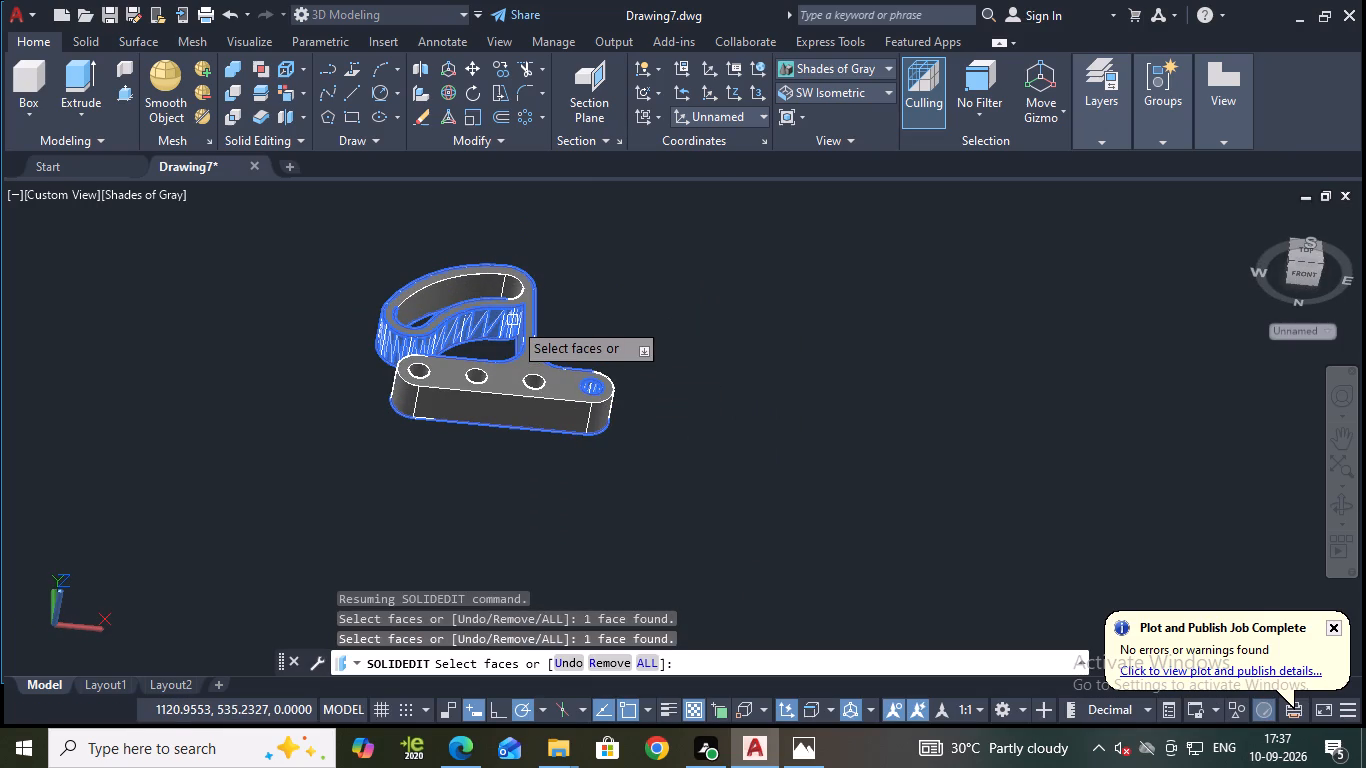
Add the base's rounded end below the arm tip, its bottom face and the front face, and apply index color 10.
{"action": "middle_click_drag", "start_coordinate": [566, 294], "coordinate": [448, 460], "text": "shift"}
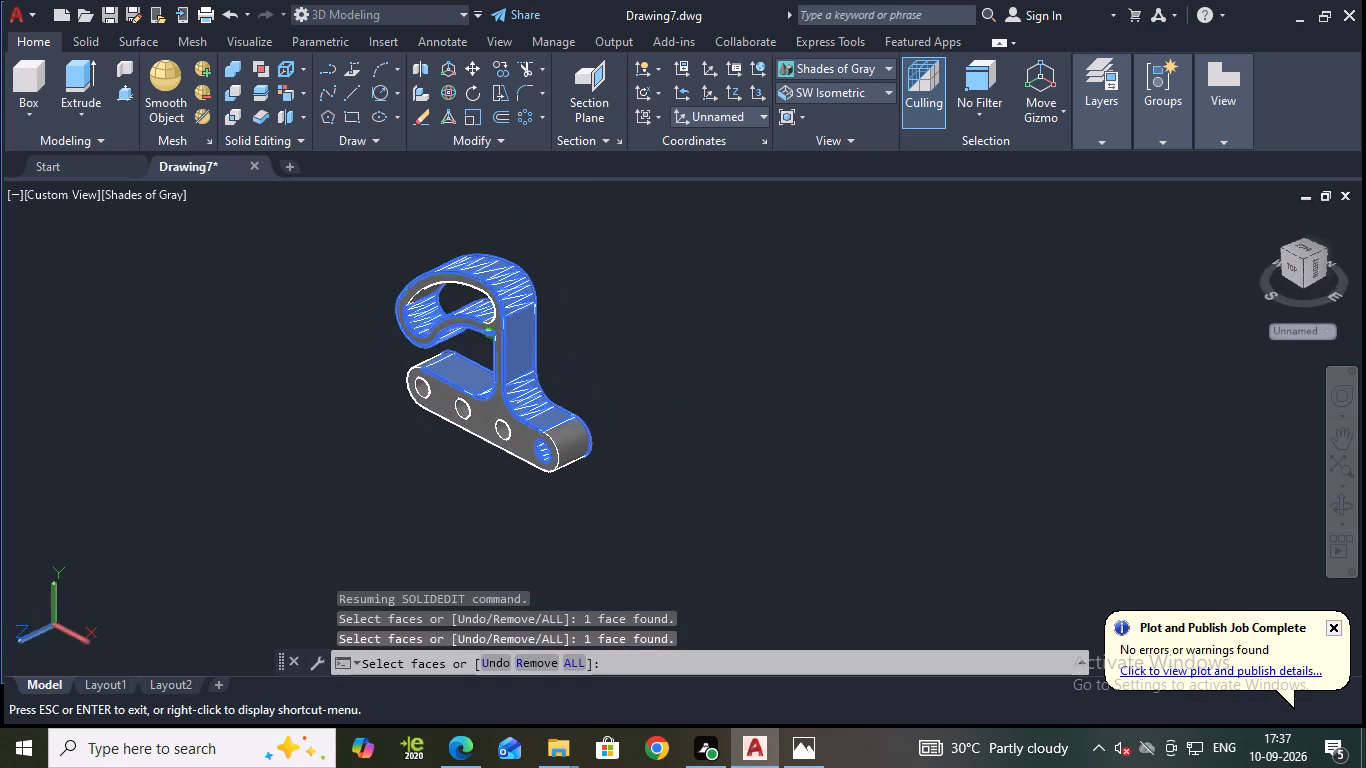
{"action": "middle_click_drag", "start_coordinate": [448, 460], "coordinate": [716, 402], "text": "shift"}
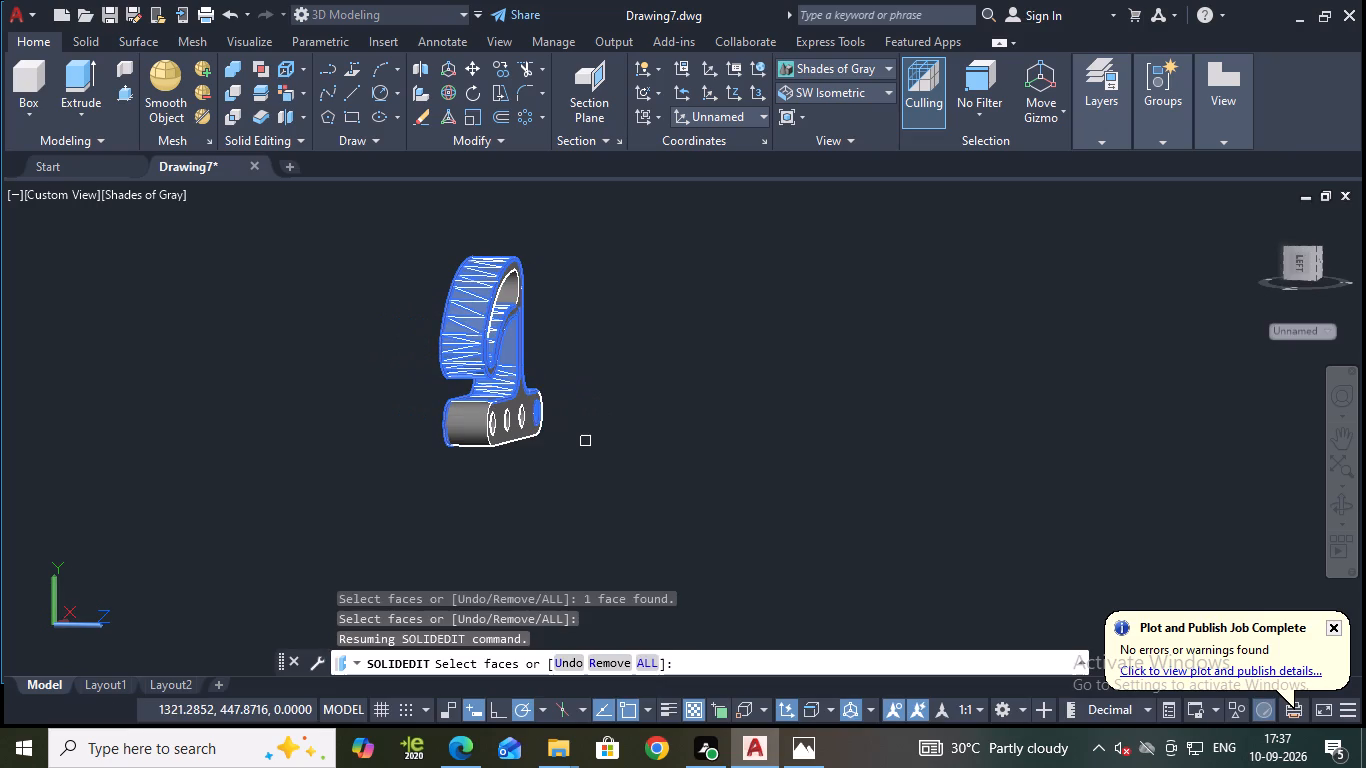
{"action": "left_click", "coordinate": [476, 420]}
{"action": "middle_click_drag", "start_coordinate": [592, 427], "coordinate": [464, 314], "text": "shift"}
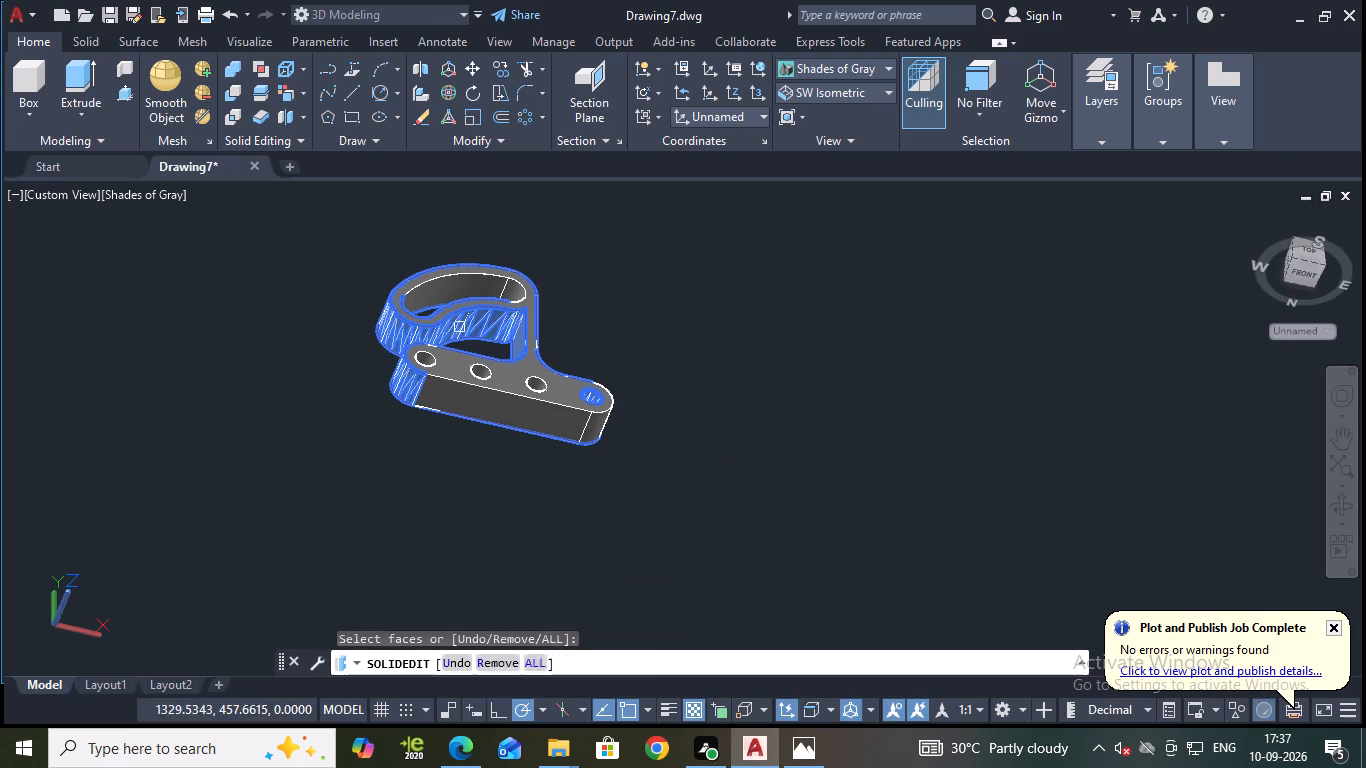
{"action": "left_click", "coordinate": [485, 408]}
{"action": "middle_click_drag", "start_coordinate": [644, 397], "coordinate": [594, 448], "text": "shift"}
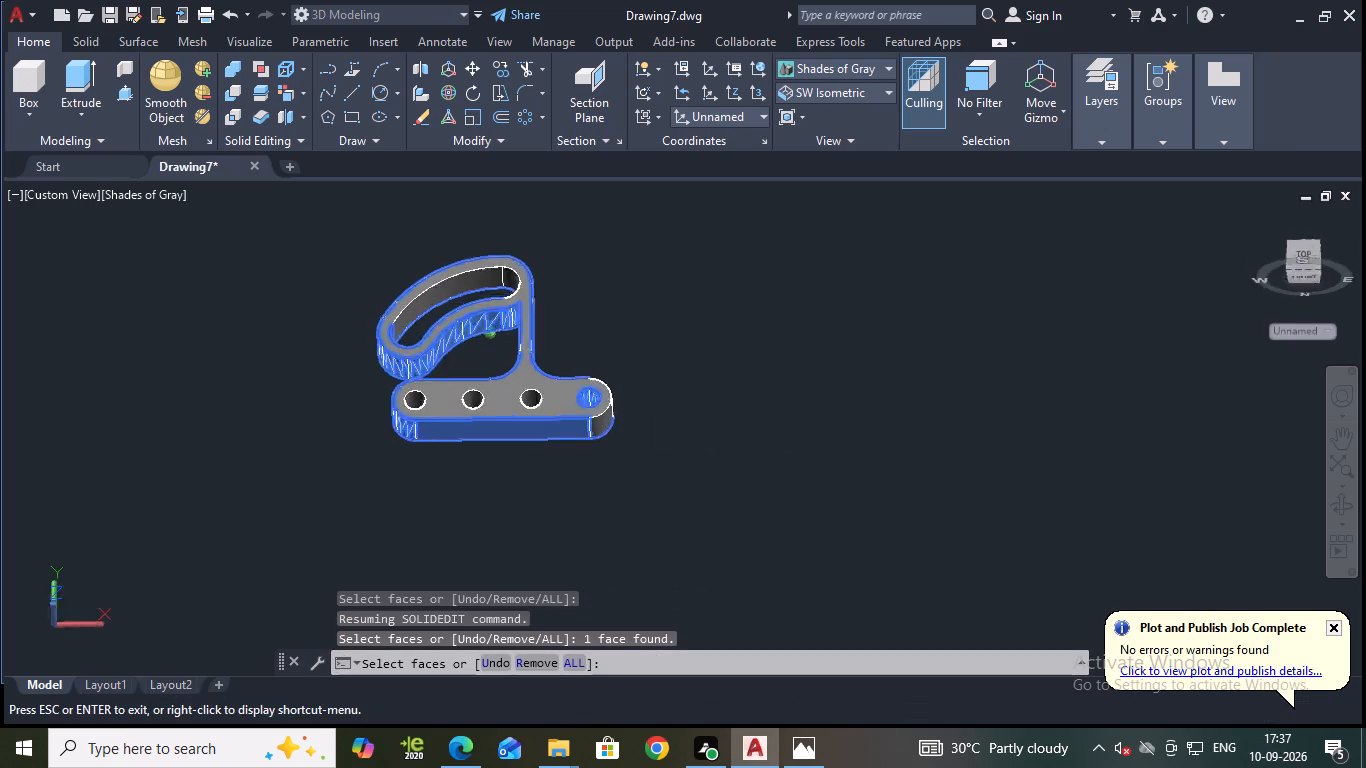
{"action": "middle_click_drag", "start_coordinate": [594, 448], "coordinate": [497, 535], "text": "shift"}
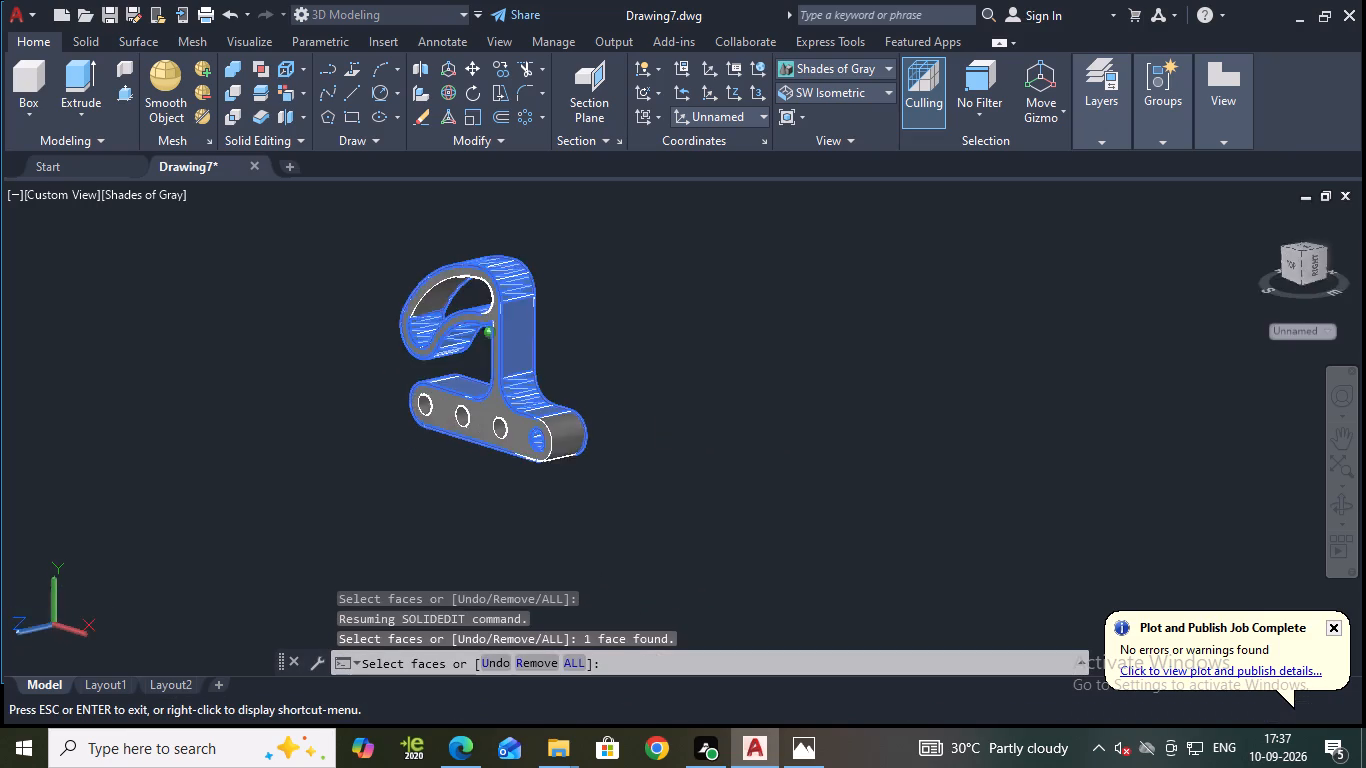
{"action": "middle_click_drag", "start_coordinate": [497, 535], "coordinate": [585, 514], "text": "shift"}
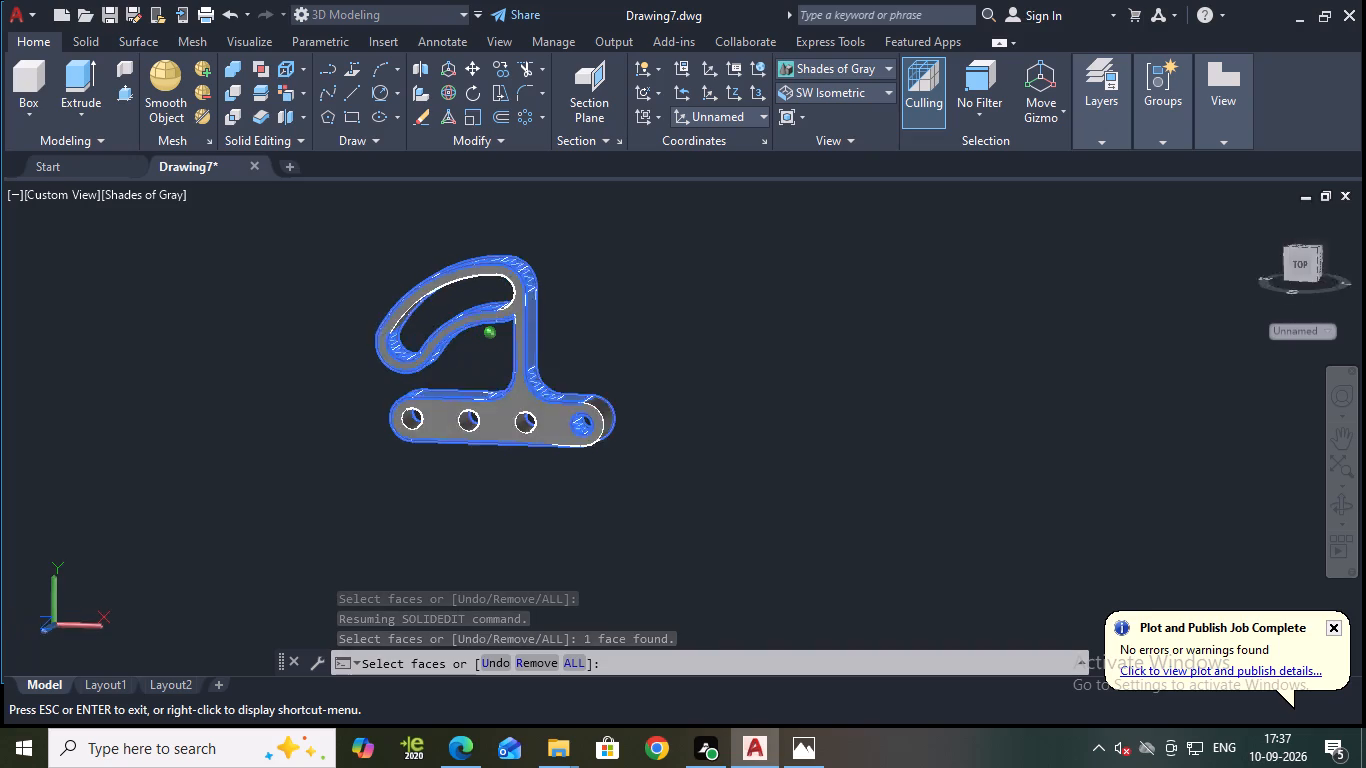
{"action": "middle_click_drag", "start_coordinate": [585, 514], "coordinate": [646, 511], "text": "shift"}
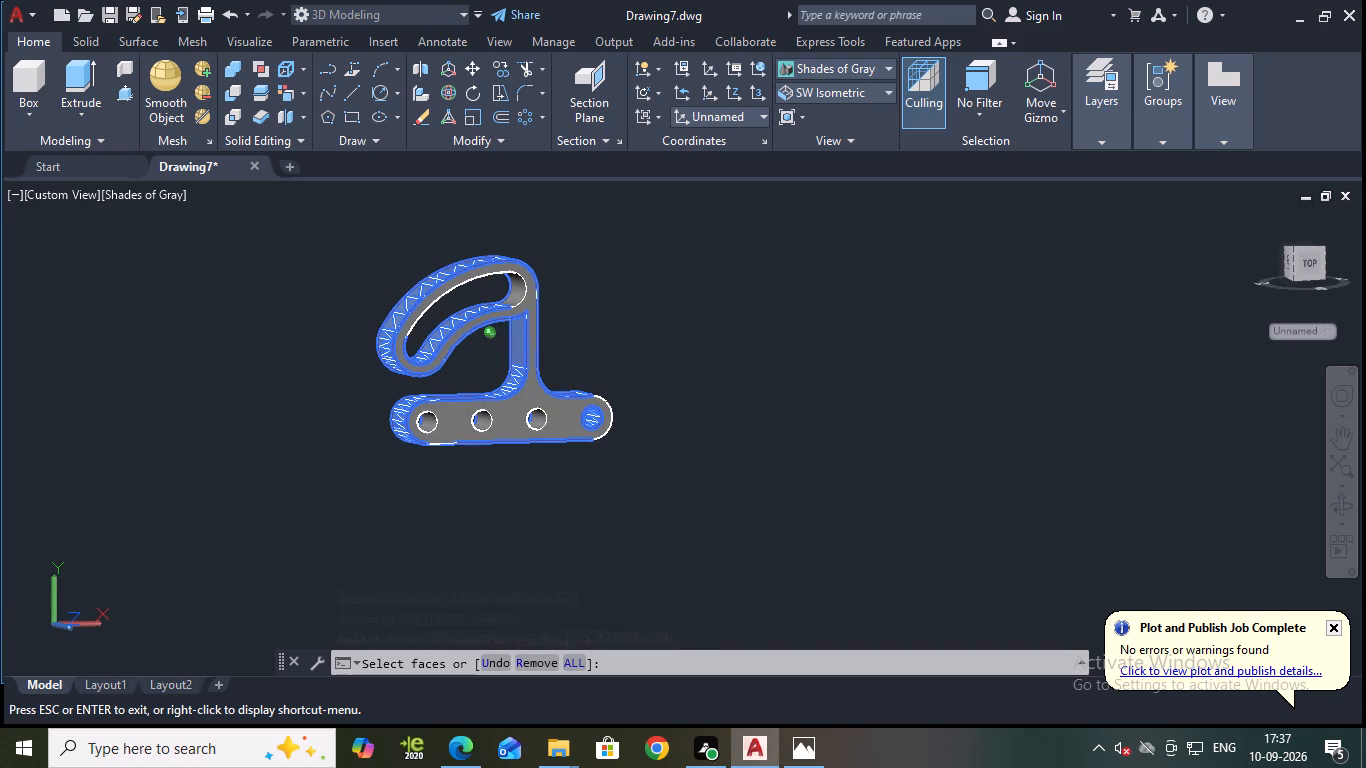
{"action": "left_click", "coordinate": [596, 422]}
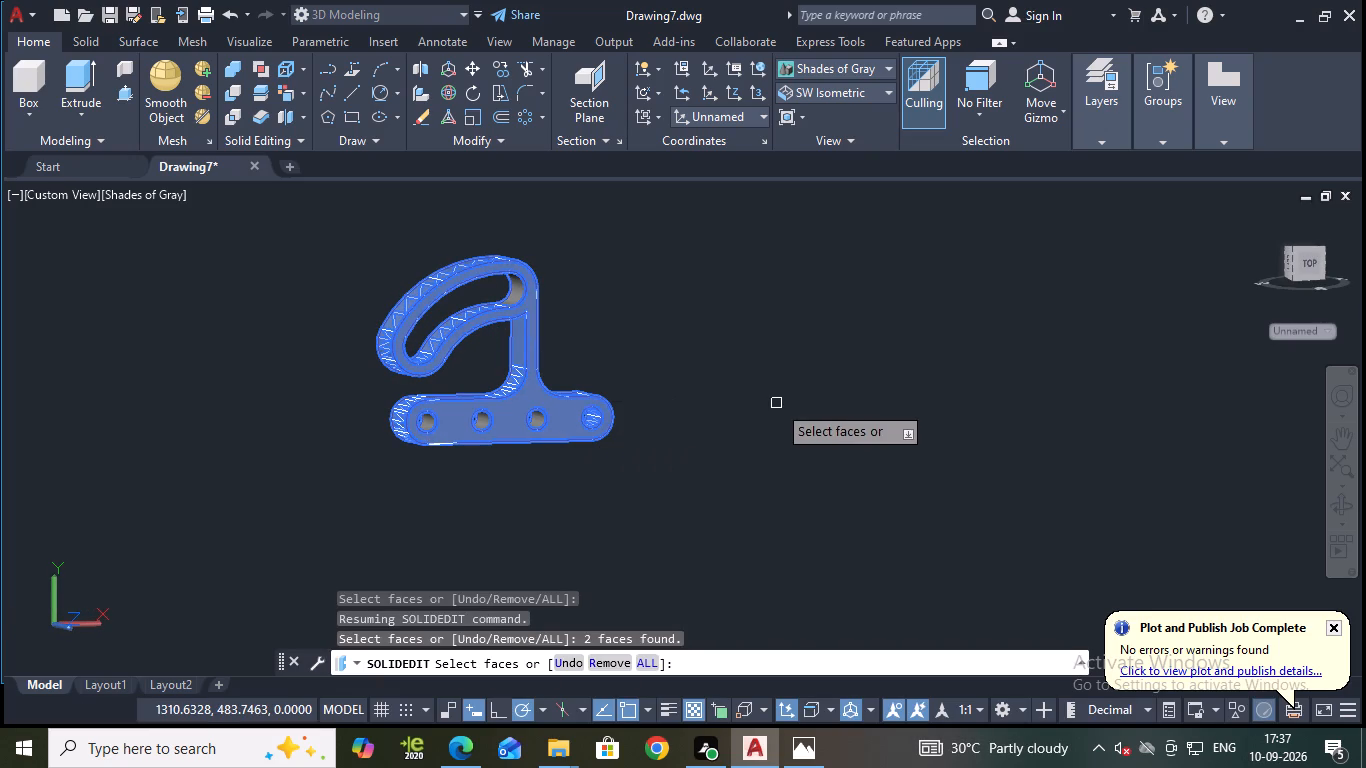
{"action": "key", "text": "Return"}
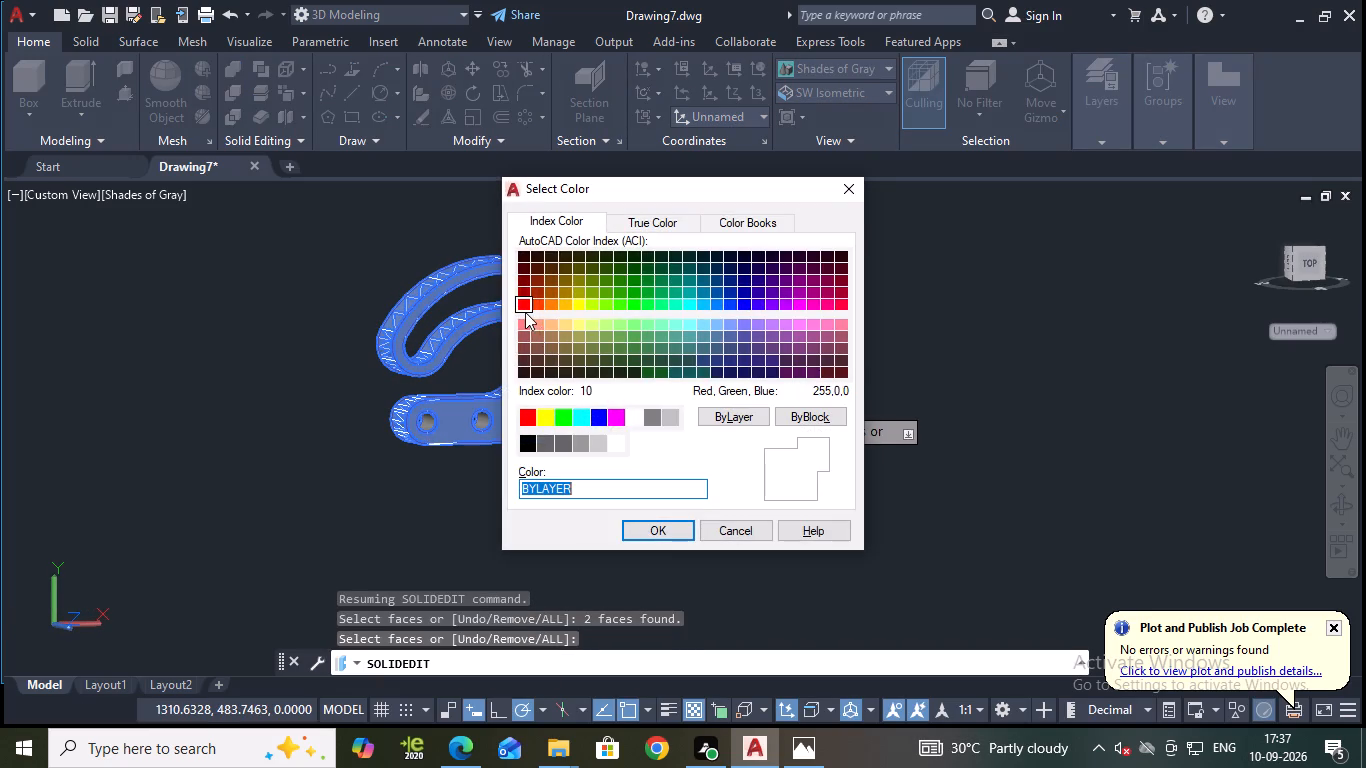
{"action": "left_click", "coordinate": [522, 309]}
{"action": "left_click", "coordinate": [656, 527]}
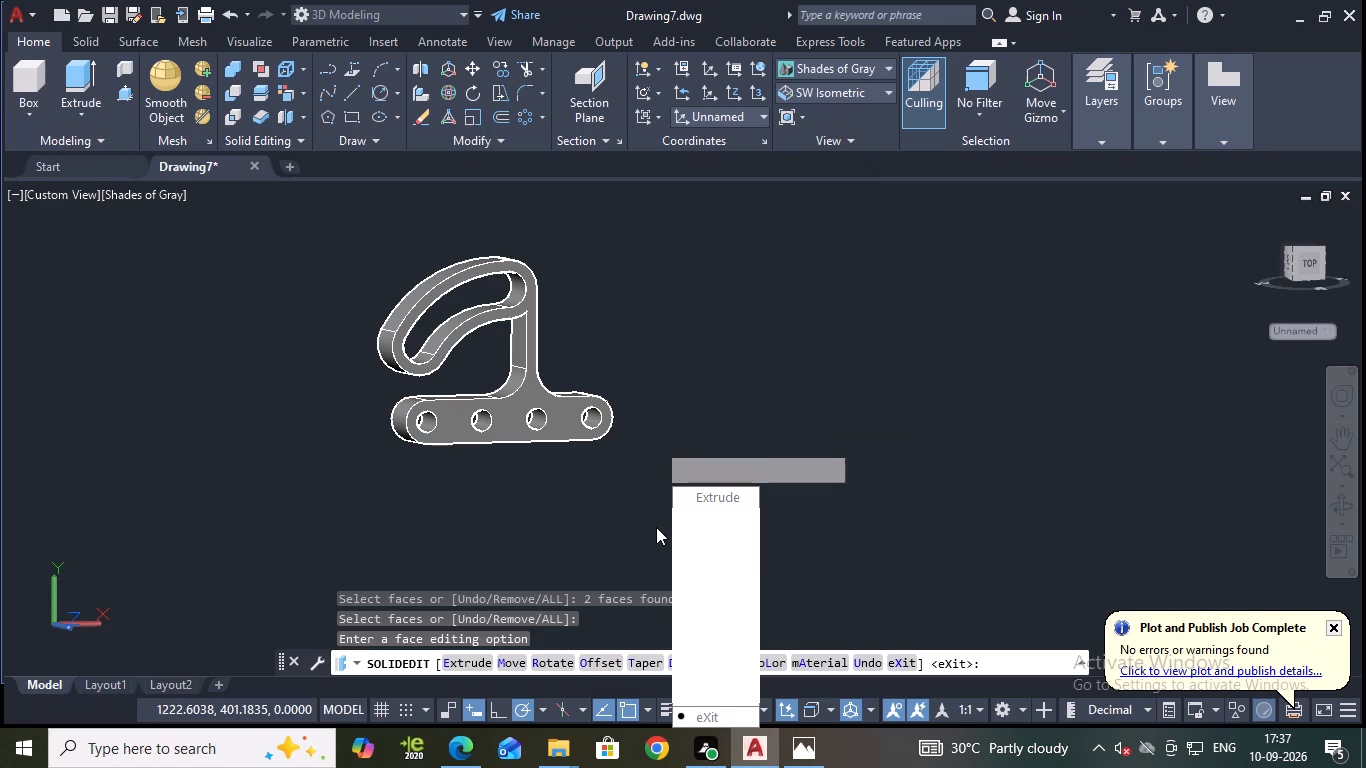
{"action": "key", "text": "Return"}
{"action": "key", "text": "Return"}
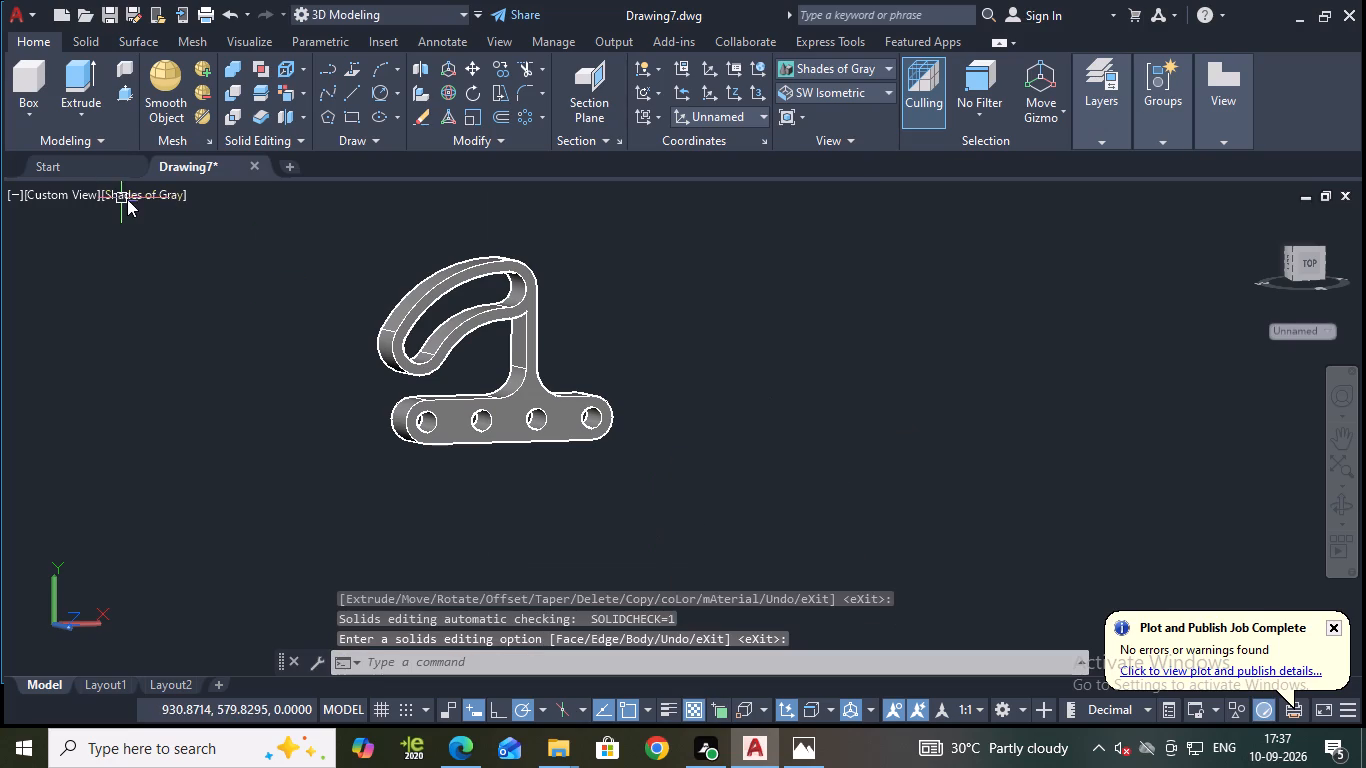
Display the bracket in the Shaded with edges visual style.
{"action": "left_click", "coordinate": [129, 196]}
{"action": "left_click", "coordinate": [214, 350]}
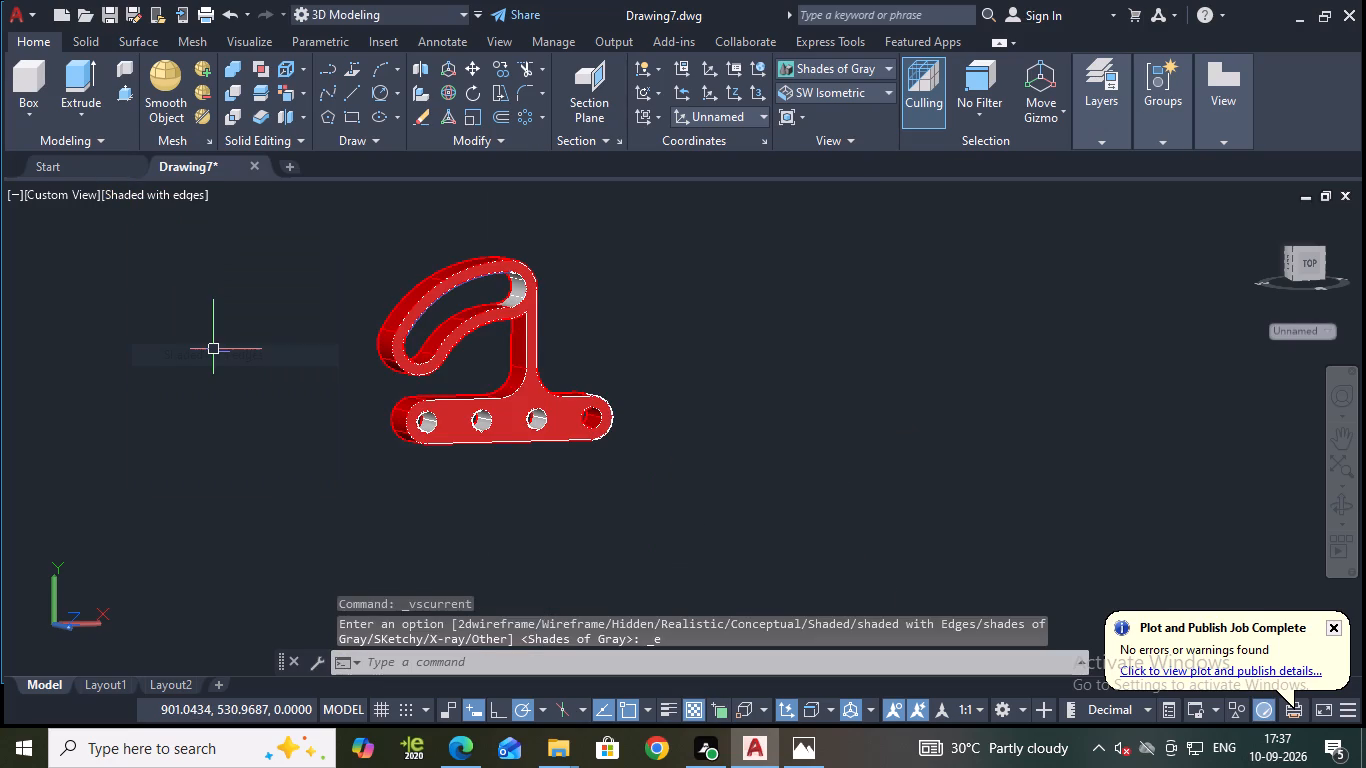
{"action": "scroll", "coordinate": [590, 327], "scroll_direction": "up", "scroll_amount": 2}
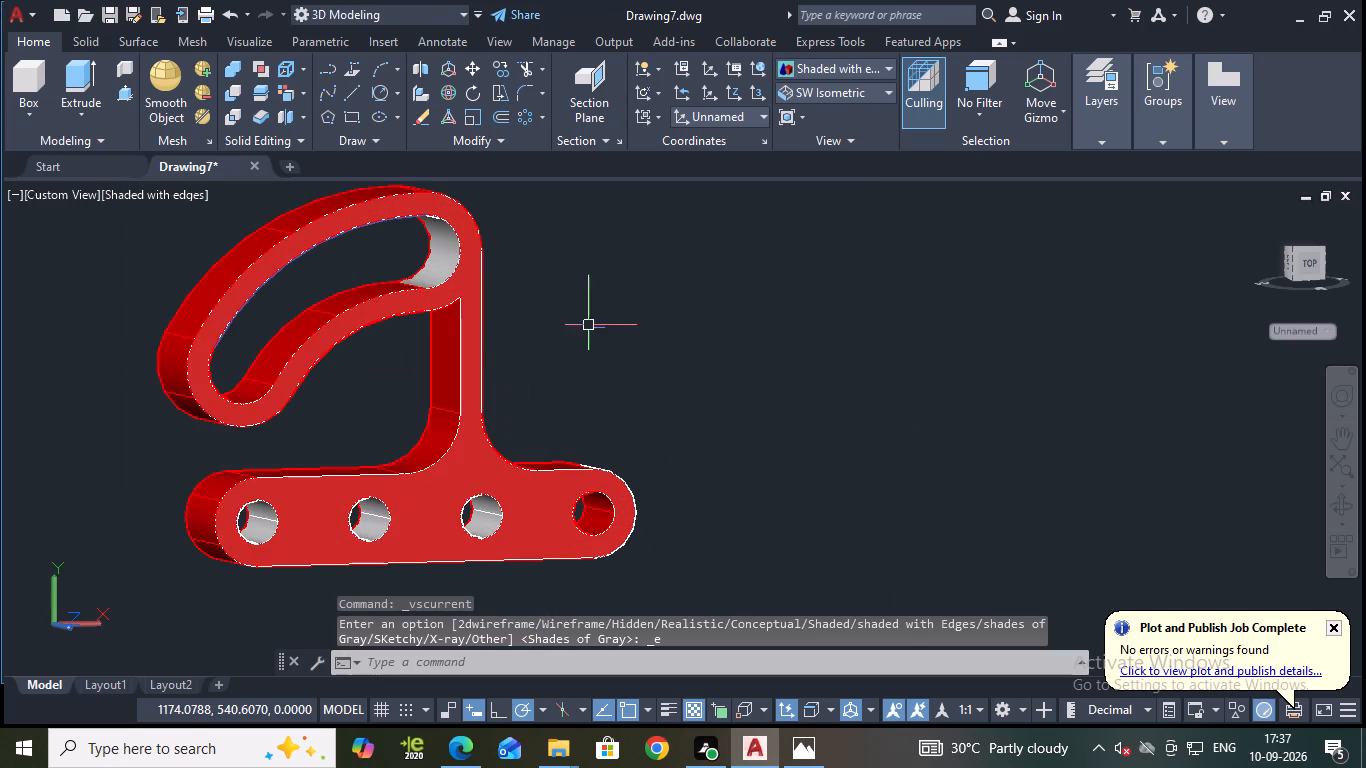
{"action": "middle_click_drag", "start_coordinate": [556, 319], "coordinate": [546, 365], "text": "shift"}
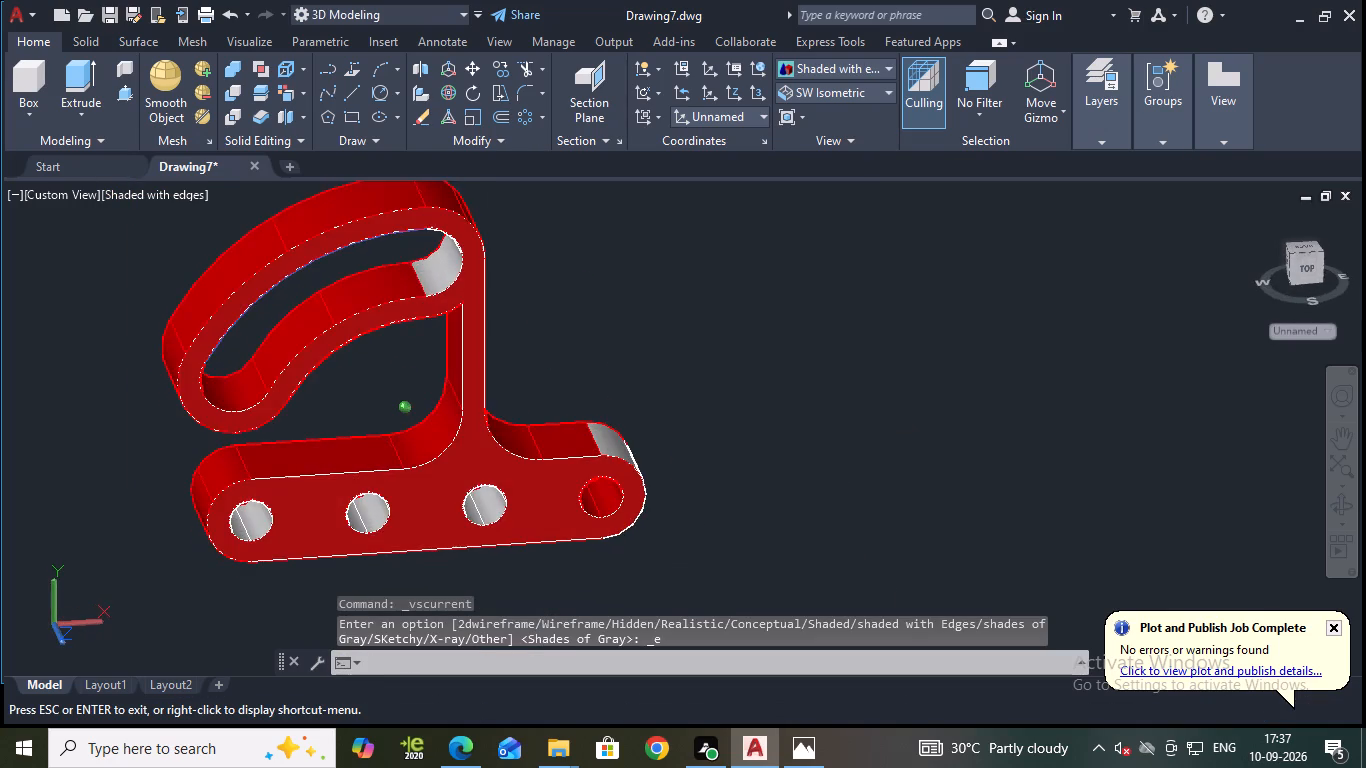
{"action": "middle_click_drag", "start_coordinate": [546, 365], "coordinate": [497, 368], "text": "shift"}
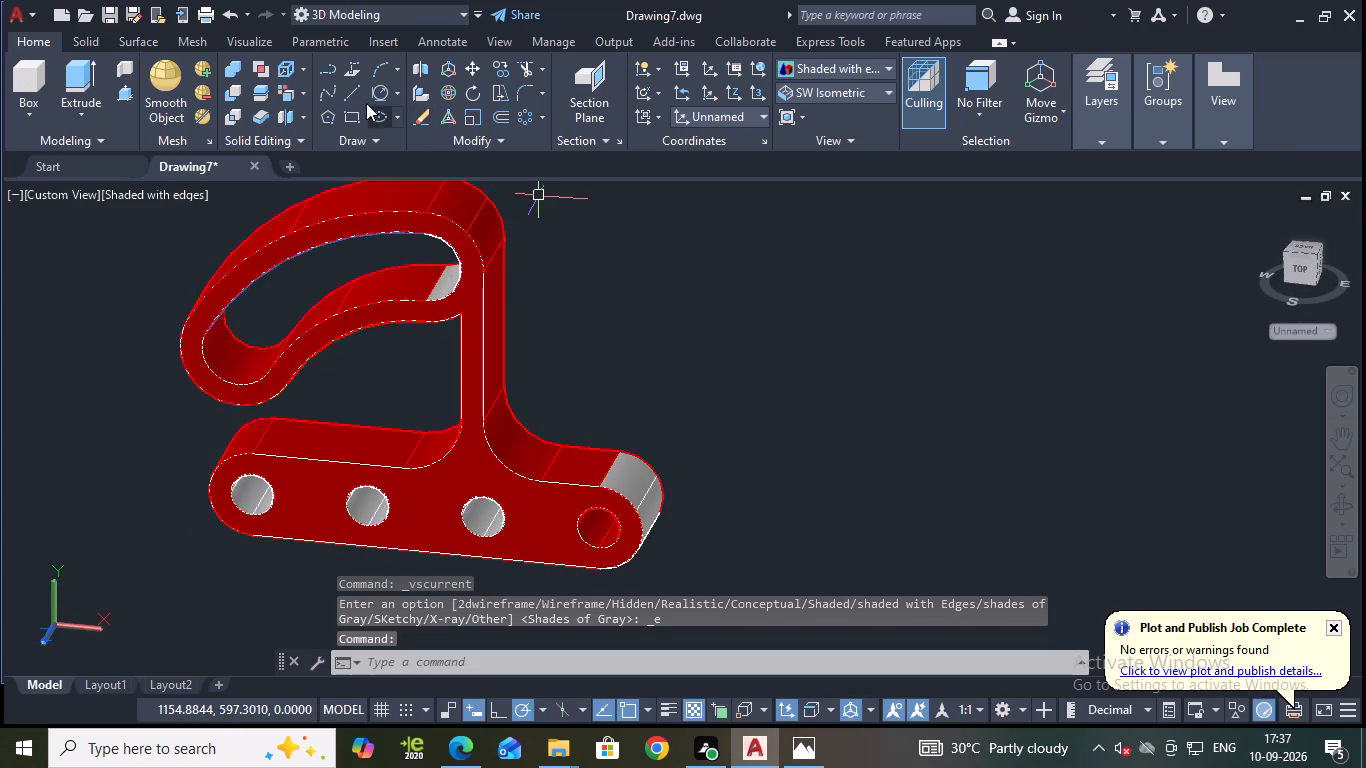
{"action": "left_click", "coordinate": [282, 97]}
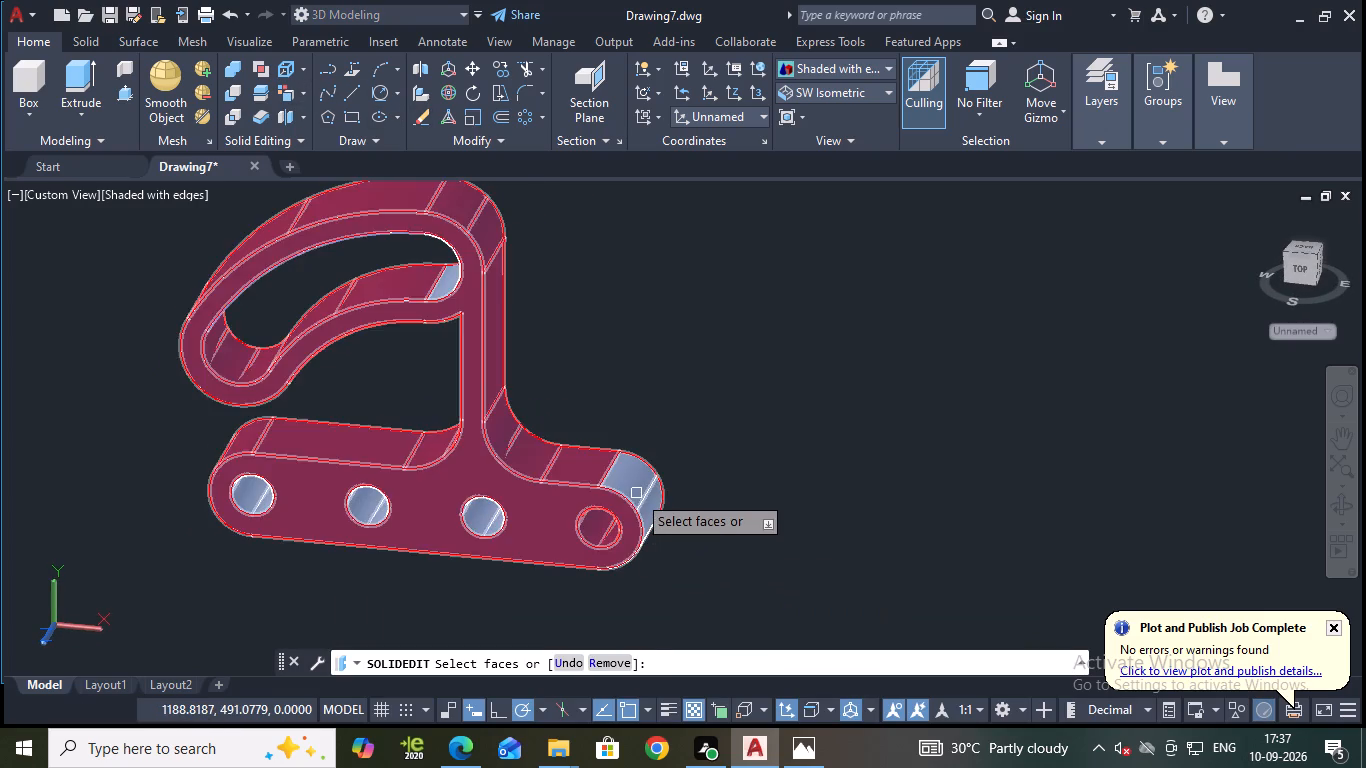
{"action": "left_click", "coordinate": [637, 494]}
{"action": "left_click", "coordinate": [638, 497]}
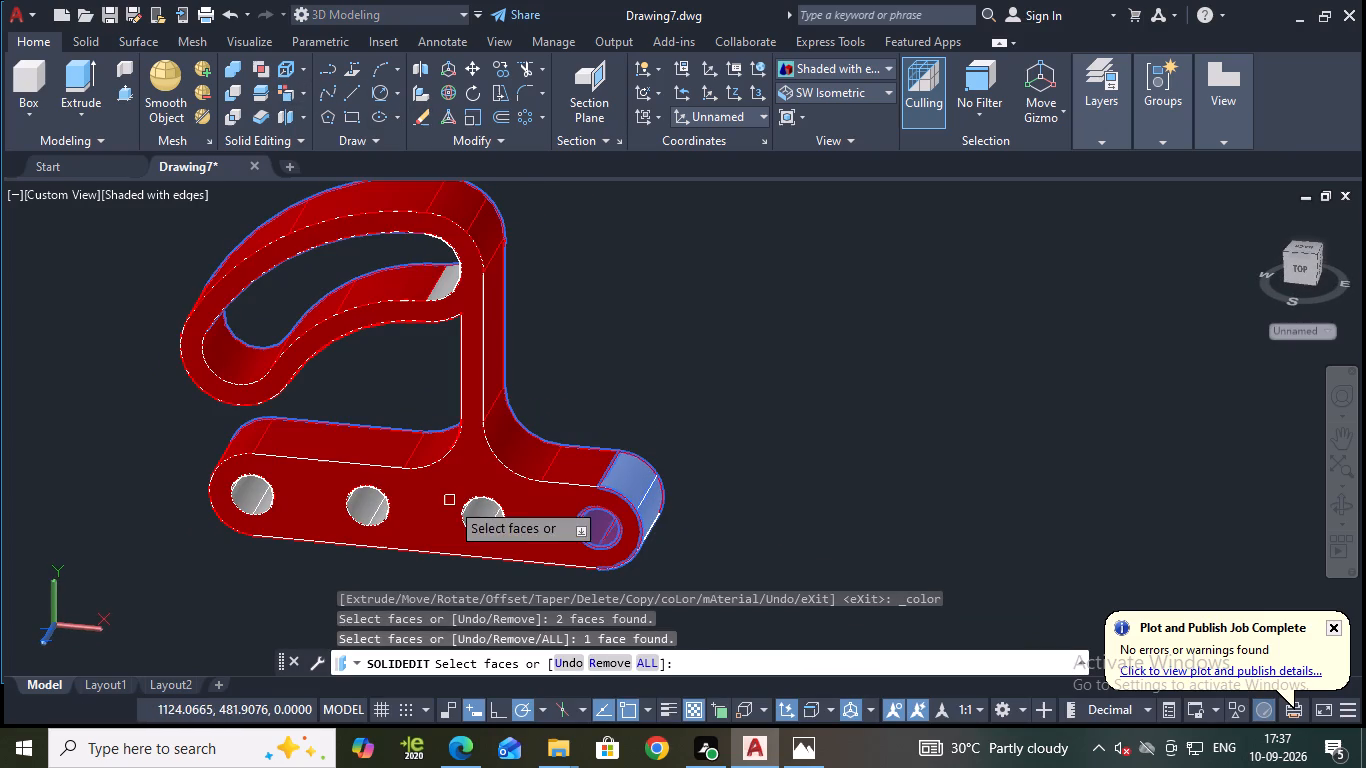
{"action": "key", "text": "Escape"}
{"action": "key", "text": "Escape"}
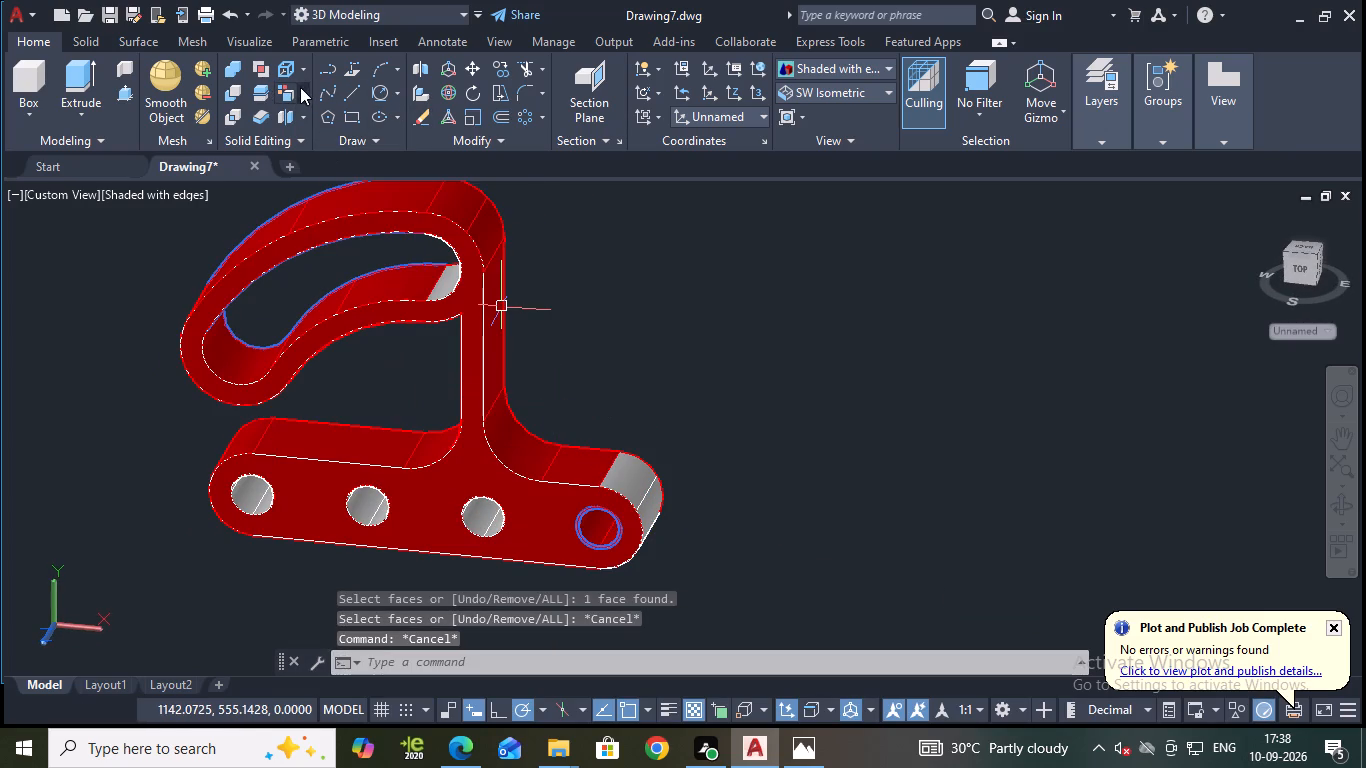
Start coloring faces, selecting the base's rounded end beyond the web, the slot's rounded end beside the web and its lower curved face.
{"action": "left_click", "coordinate": [282, 91]}
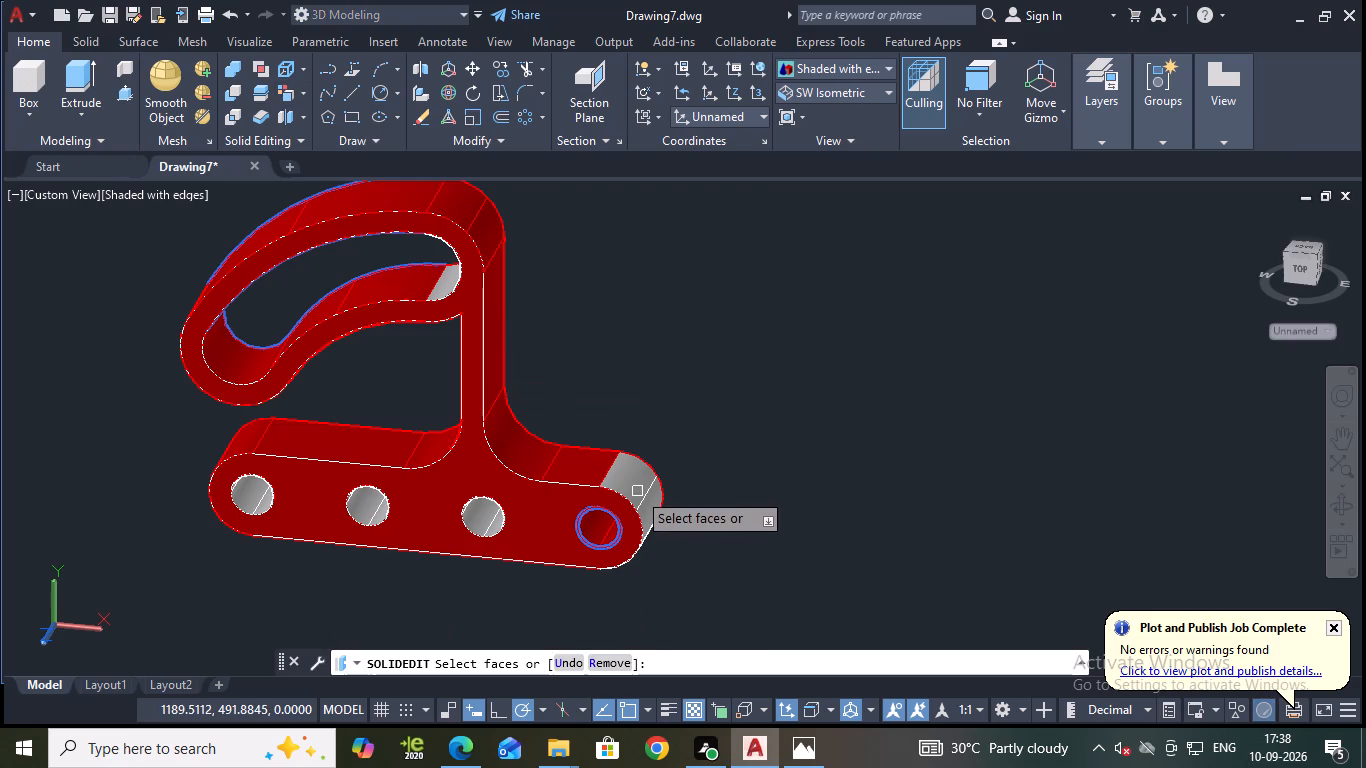
{"action": "left_click", "coordinate": [637, 491]}
{"action": "left_click", "coordinate": [637, 491]}
{"action": "left_click", "coordinate": [631, 489]}
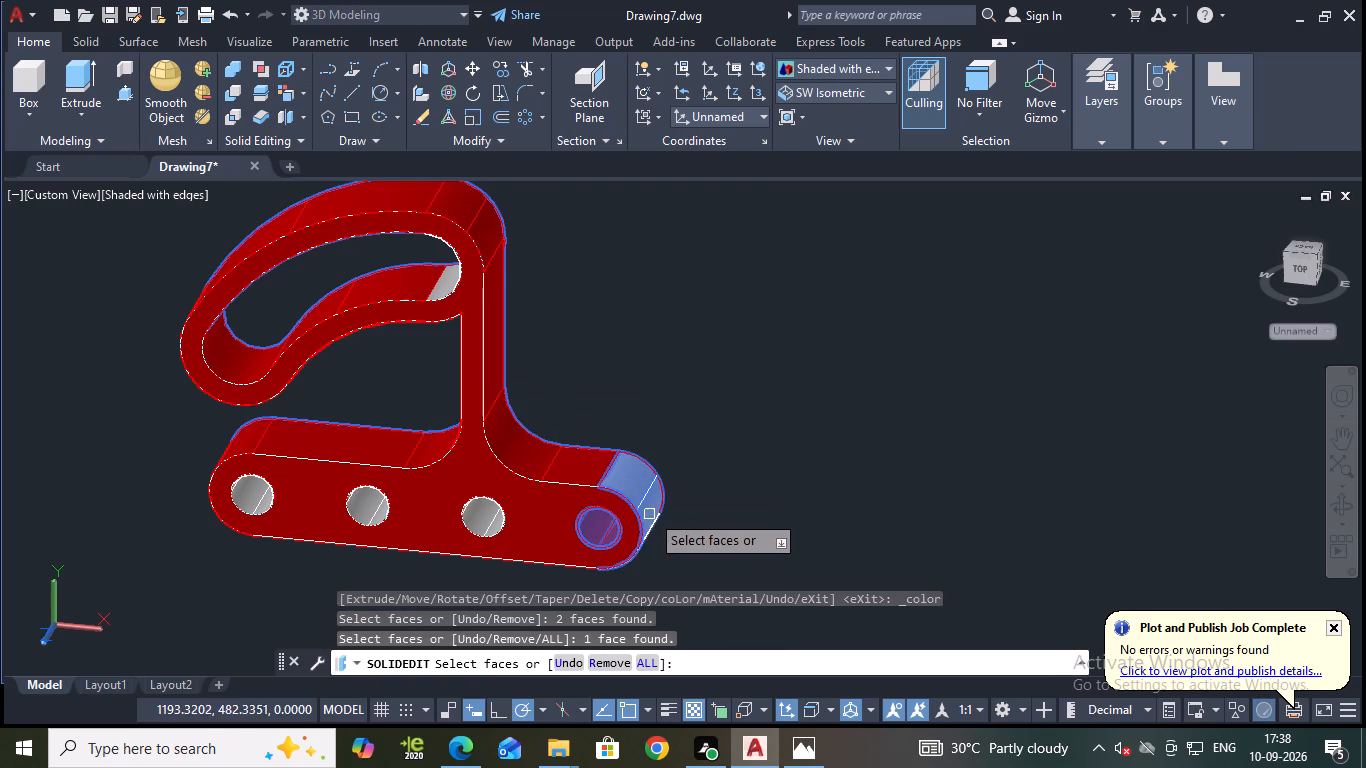
{"action": "middle_click_drag", "start_coordinate": [713, 492], "coordinate": [728, 425], "text": "shift"}
{"action": "middle_click_drag", "start_coordinate": [752, 516], "coordinate": [831, 494], "text": "shift"}
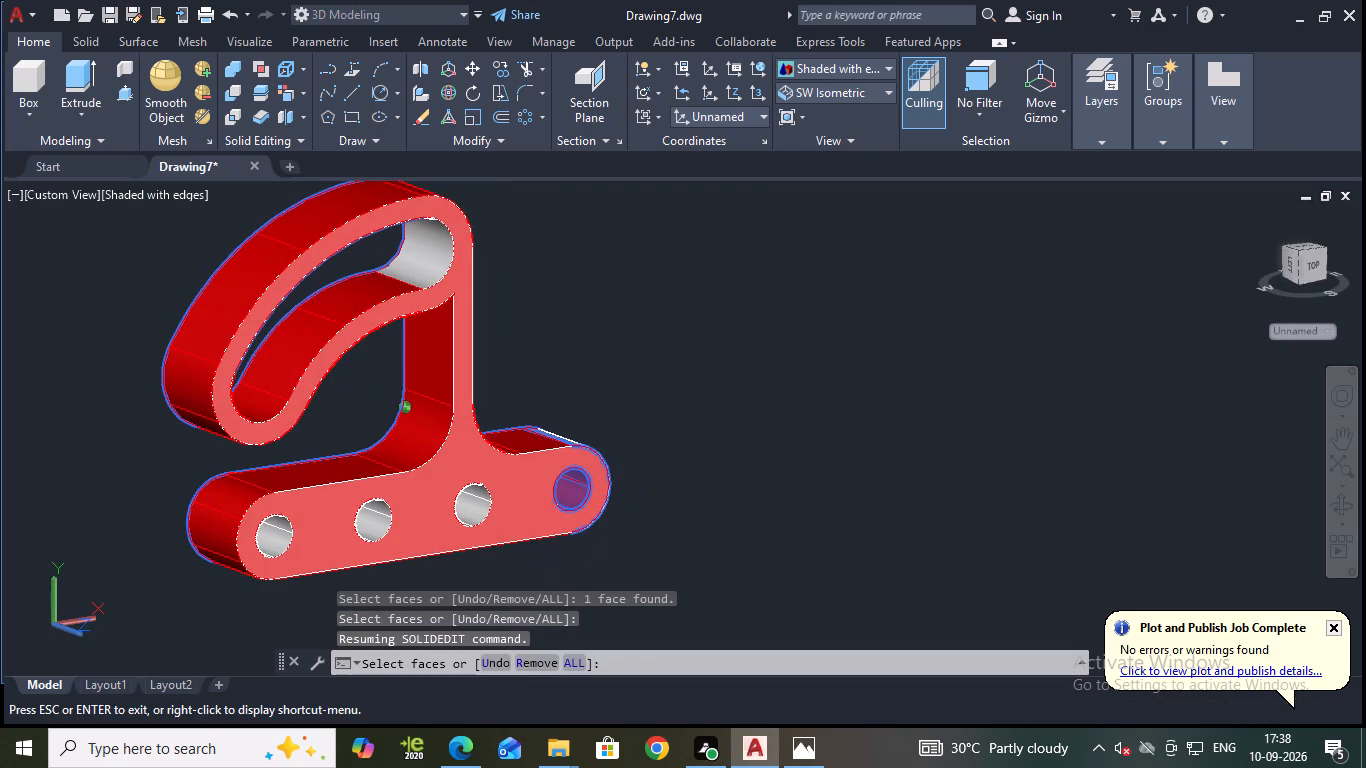
{"action": "left_click", "coordinate": [444, 260]}
{"action": "left_click", "coordinate": [355, 302]}
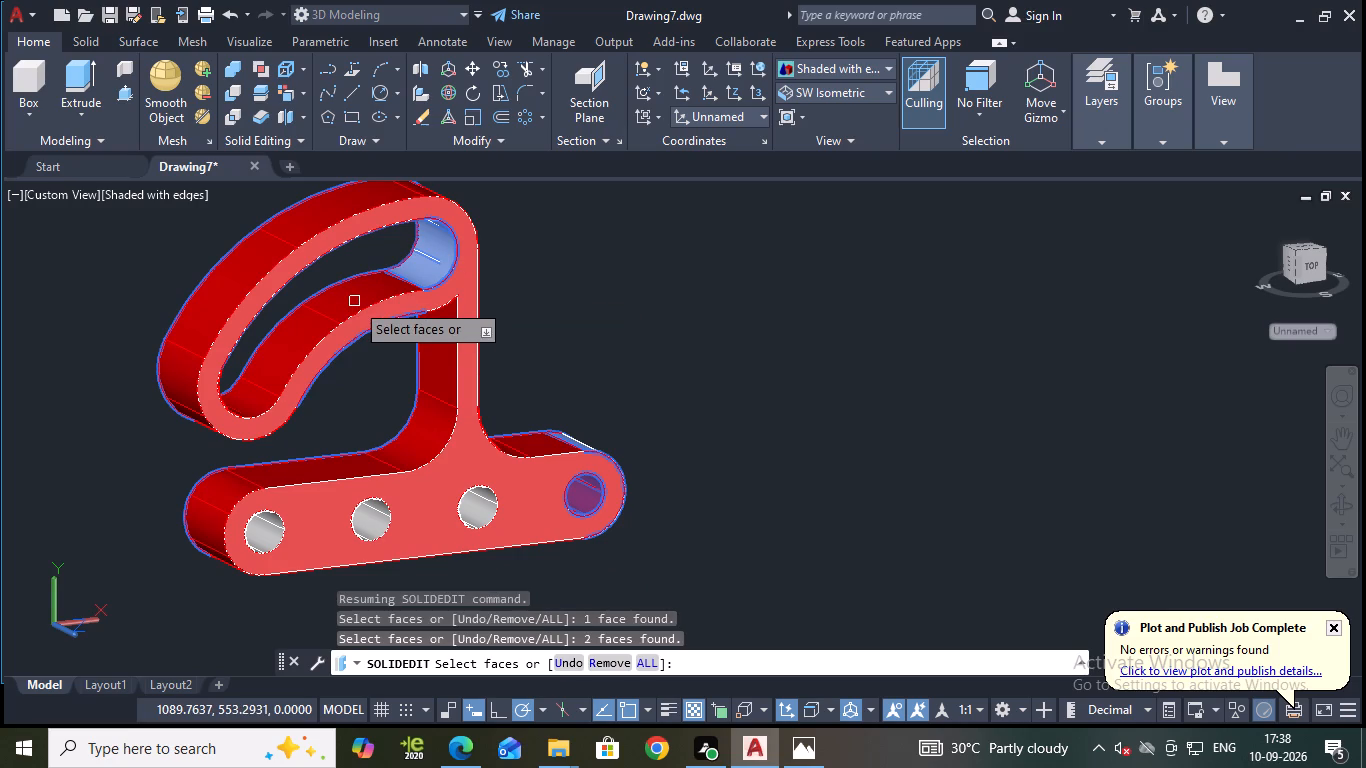
{"action": "left_click", "coordinate": [351, 300]}
{"action": "left_click", "coordinate": [308, 338]}
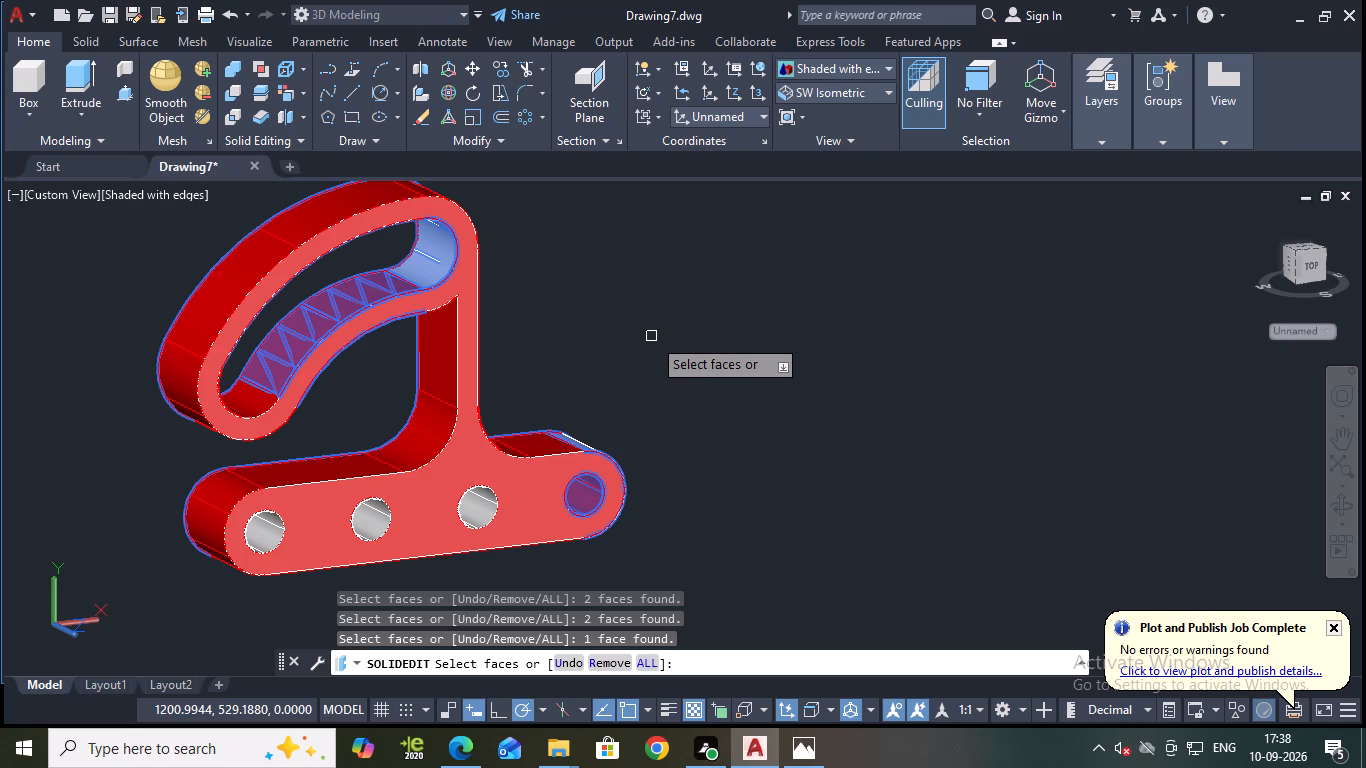
Add the remaining three base hole faces to the selection and apply the ByLayer color to the selected faces.
{"action": "middle_click_drag", "start_coordinate": [652, 333], "coordinate": [849, 347]}
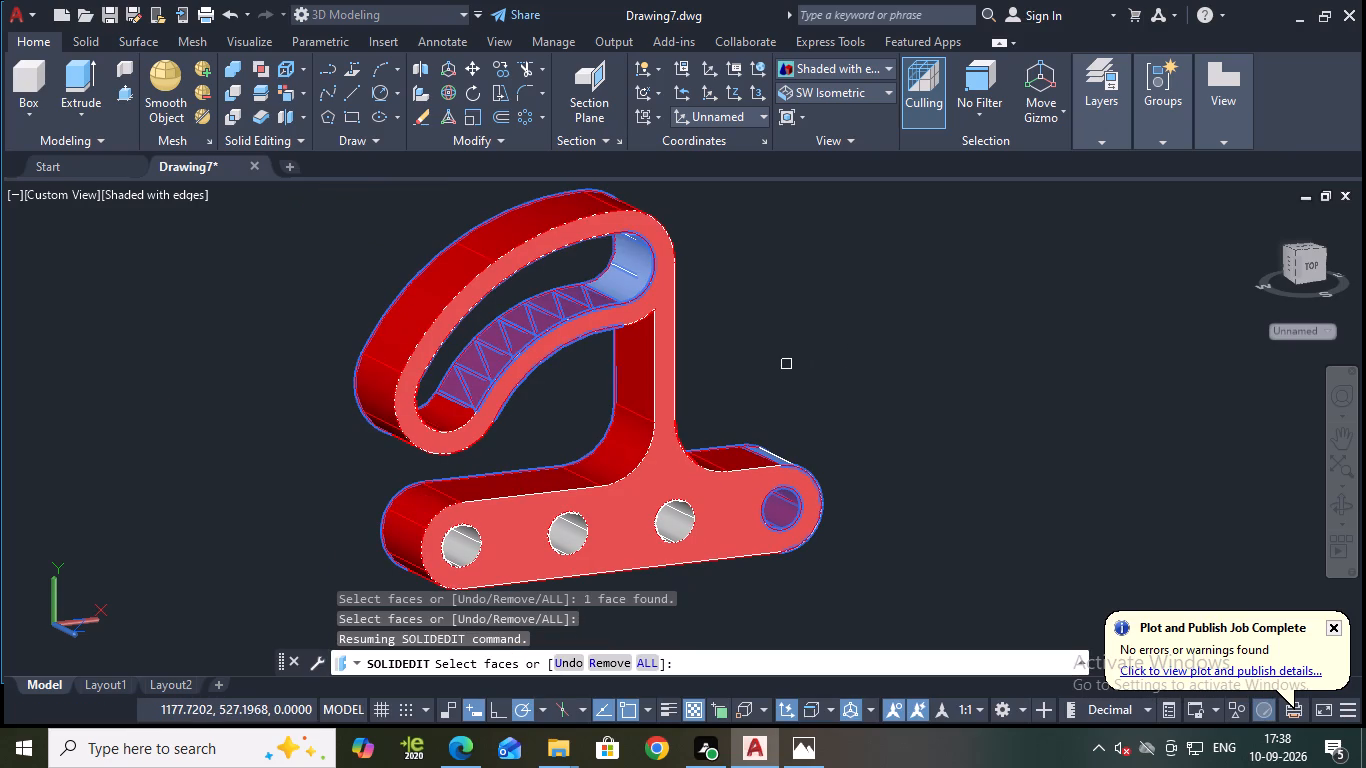
{"action": "left_click", "coordinate": [643, 491]}
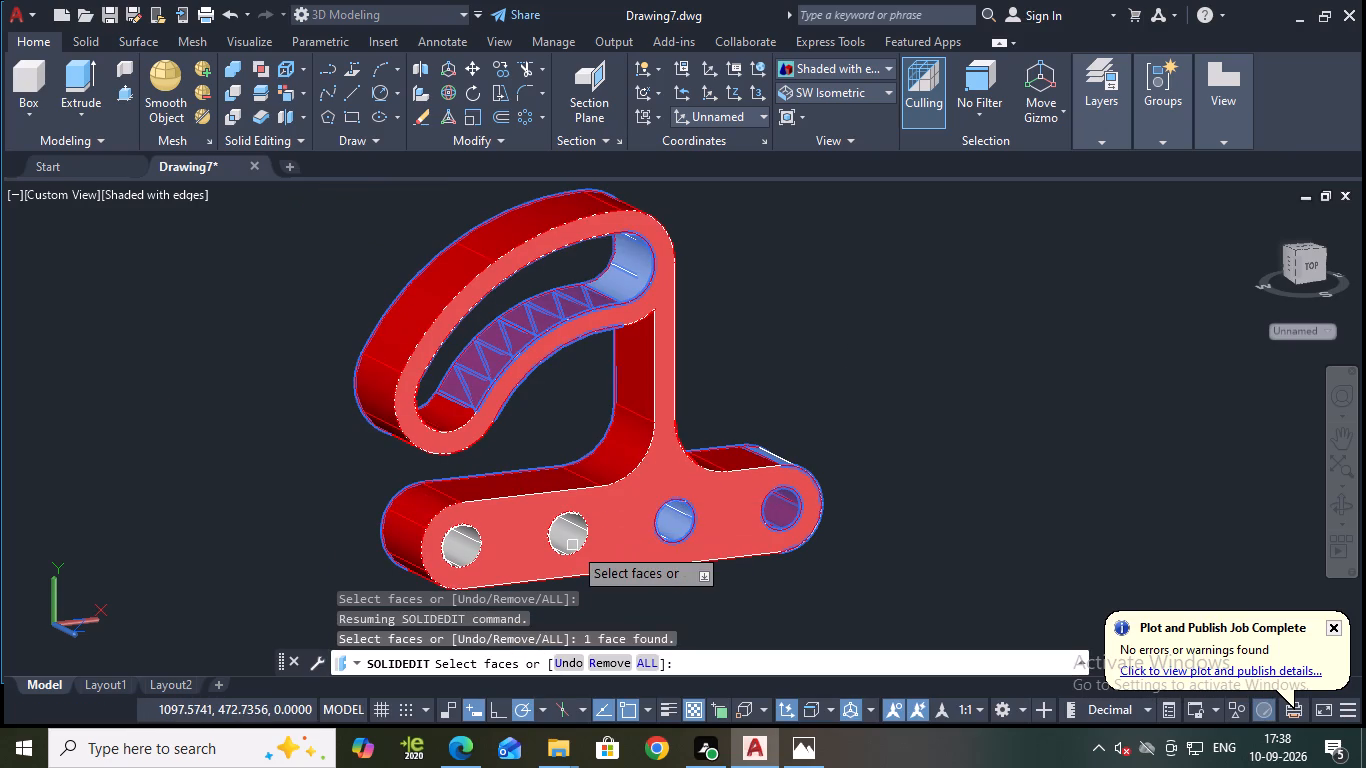
{"action": "left_click", "coordinate": [572, 546]}
{"action": "left_click", "coordinate": [457, 543]}
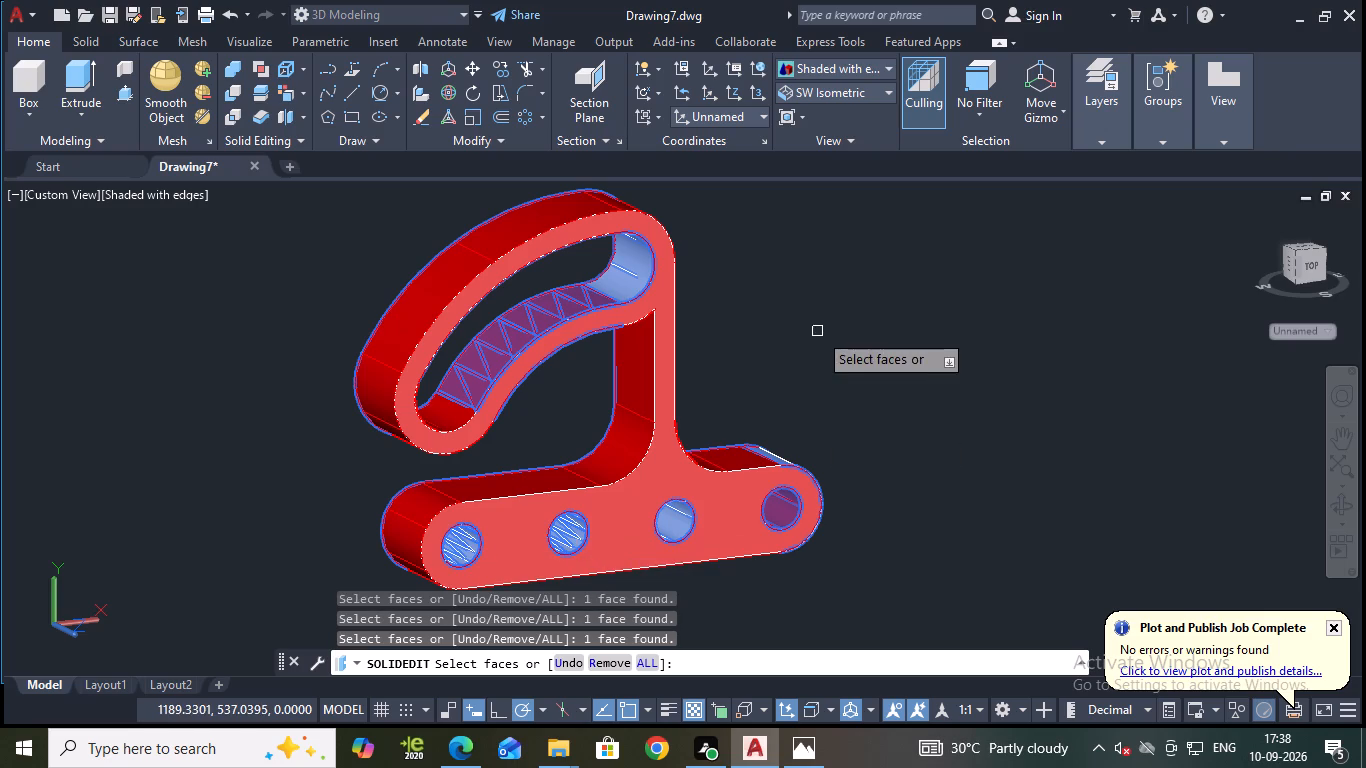
{"action": "key", "text": "Return"}
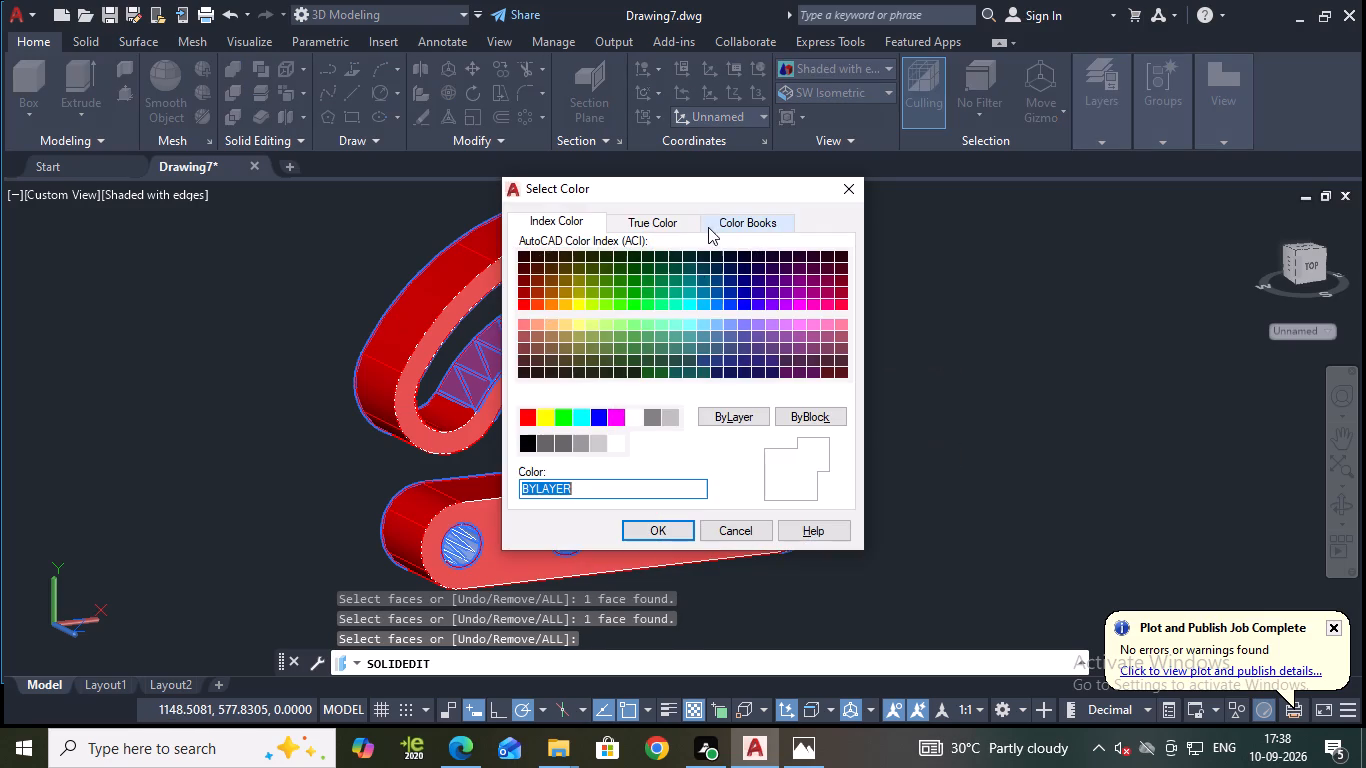
{"action": "left_click", "coordinate": [610, 313]}
{"action": "left_click", "coordinate": [641, 547]}
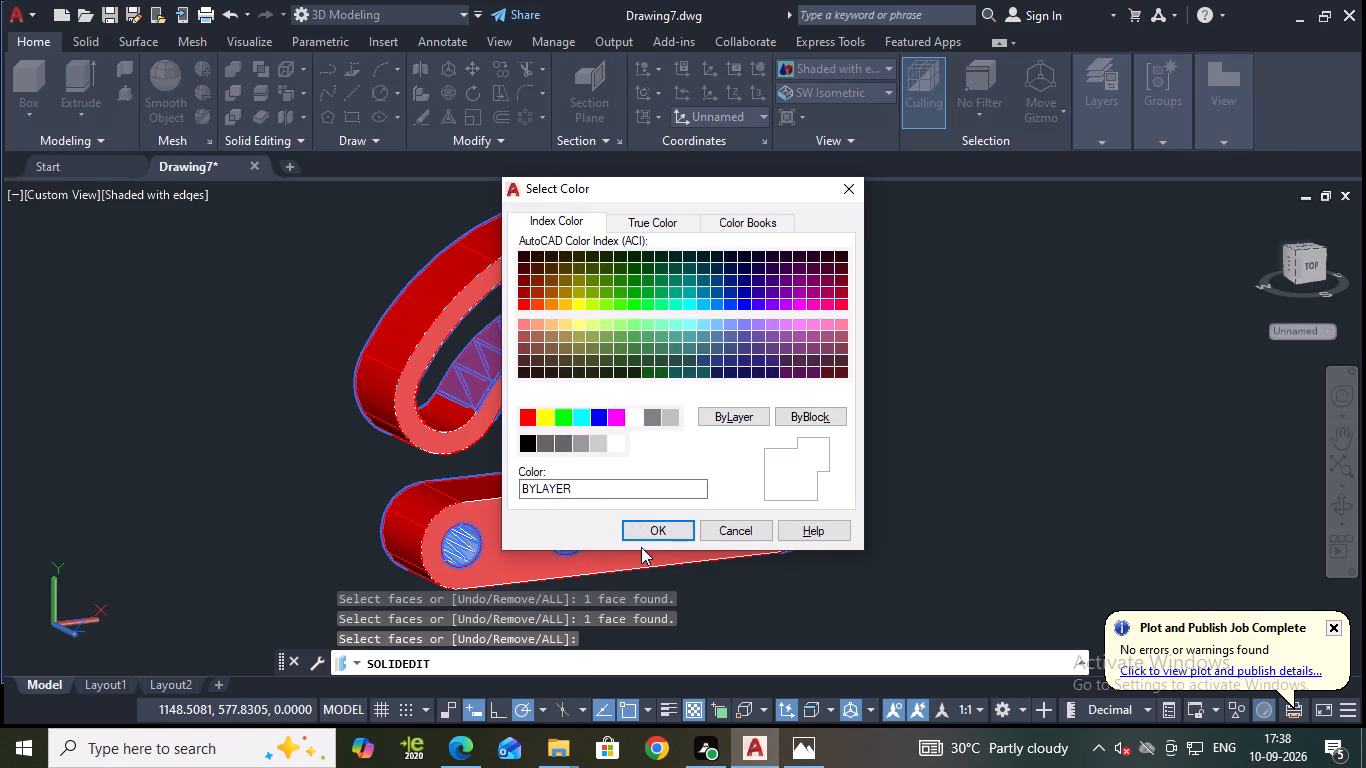
{"action": "left_click", "coordinate": [640, 532]}
{"action": "key", "text": "Return"}
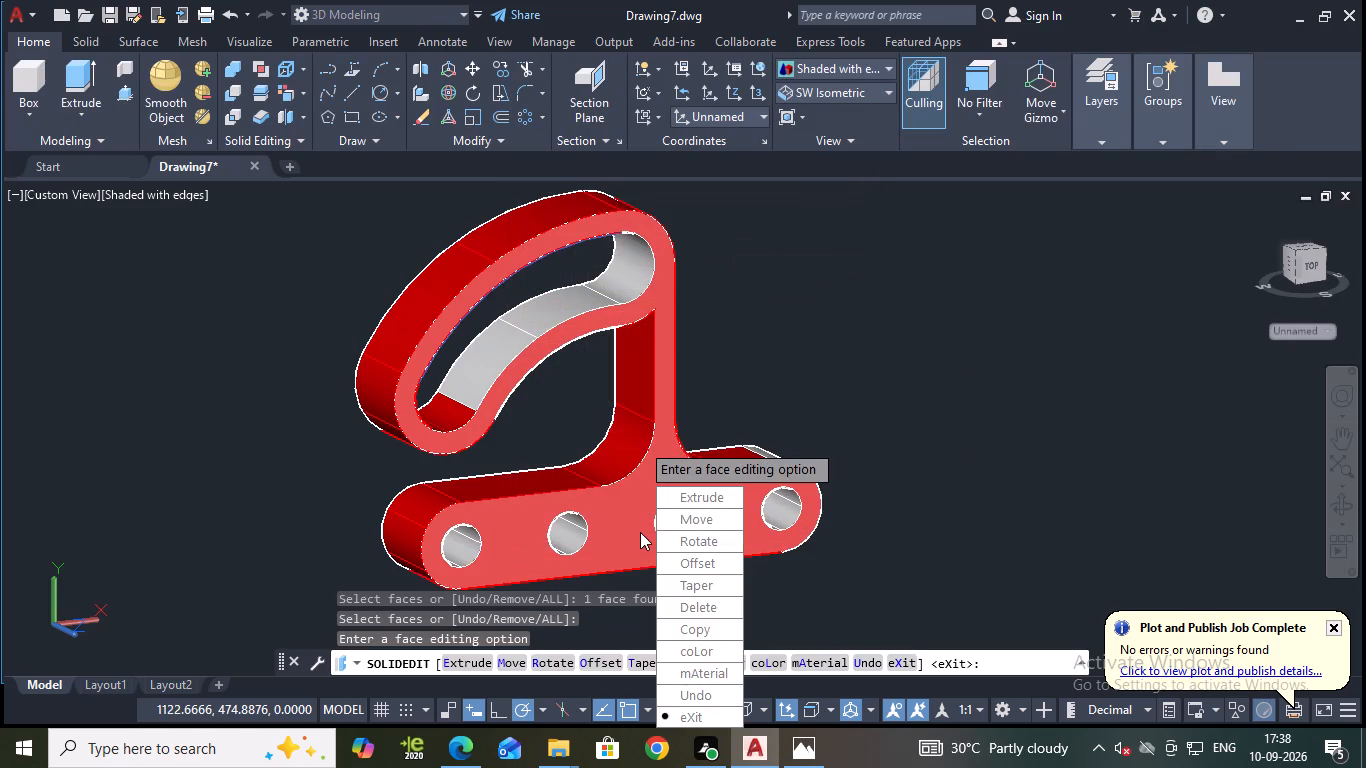
{"action": "key", "text": "Return"}
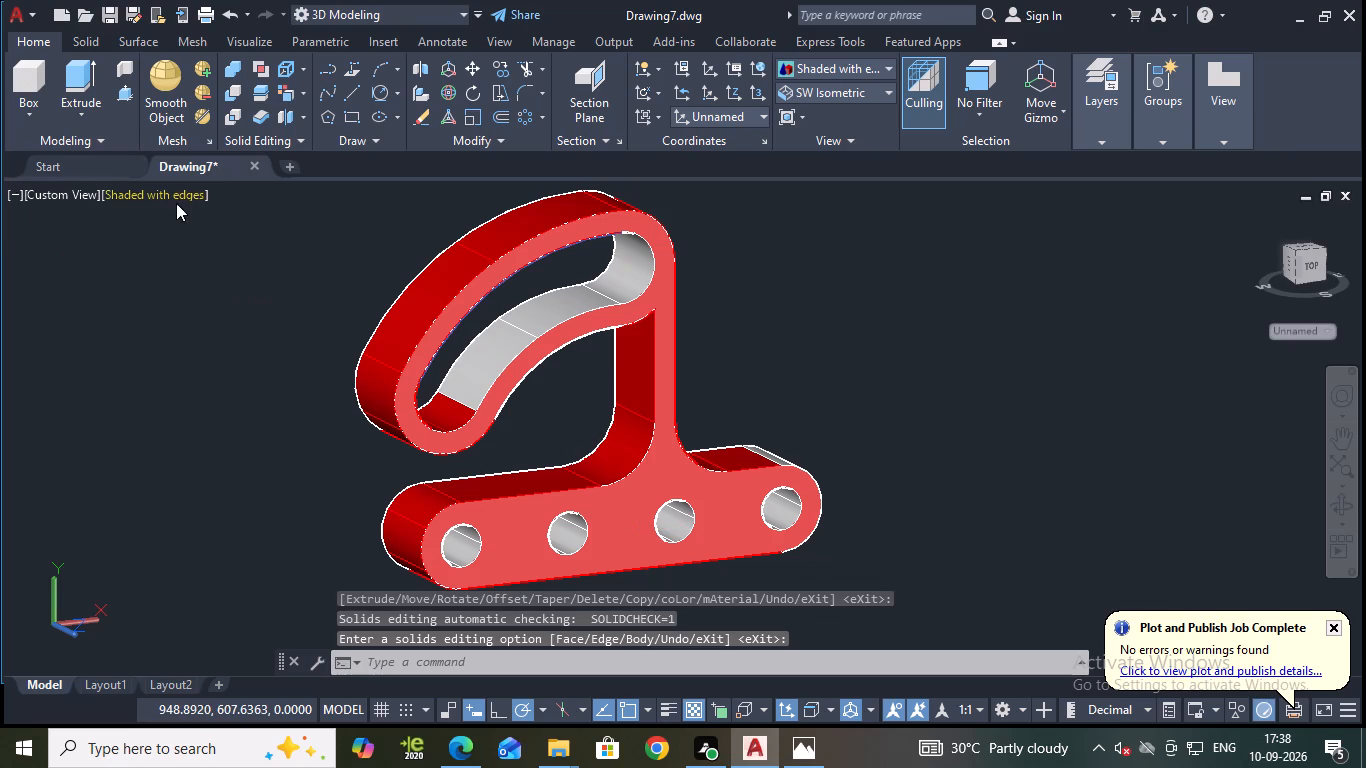
Reapply the Shaded with edges visual style.
{"action": "left_click", "coordinate": [176, 203]}
{"action": "left_click", "coordinate": [231, 348]}
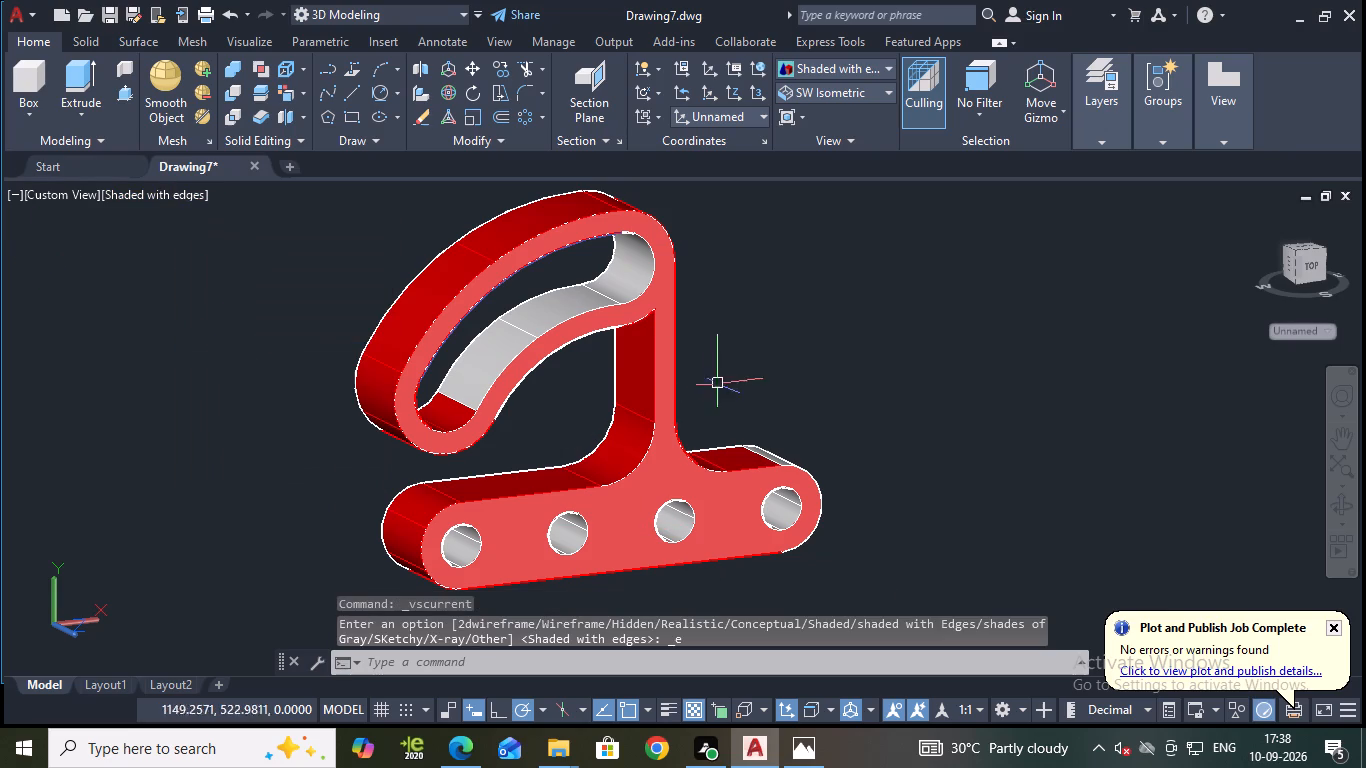
Select the uncolored back face, the slot's lower curved face and end, and the base's rounded end beyond the web for face coloring.
{"action": "middle_click_drag", "start_coordinate": [874, 379], "coordinate": [533, 337], "text": "shift"}
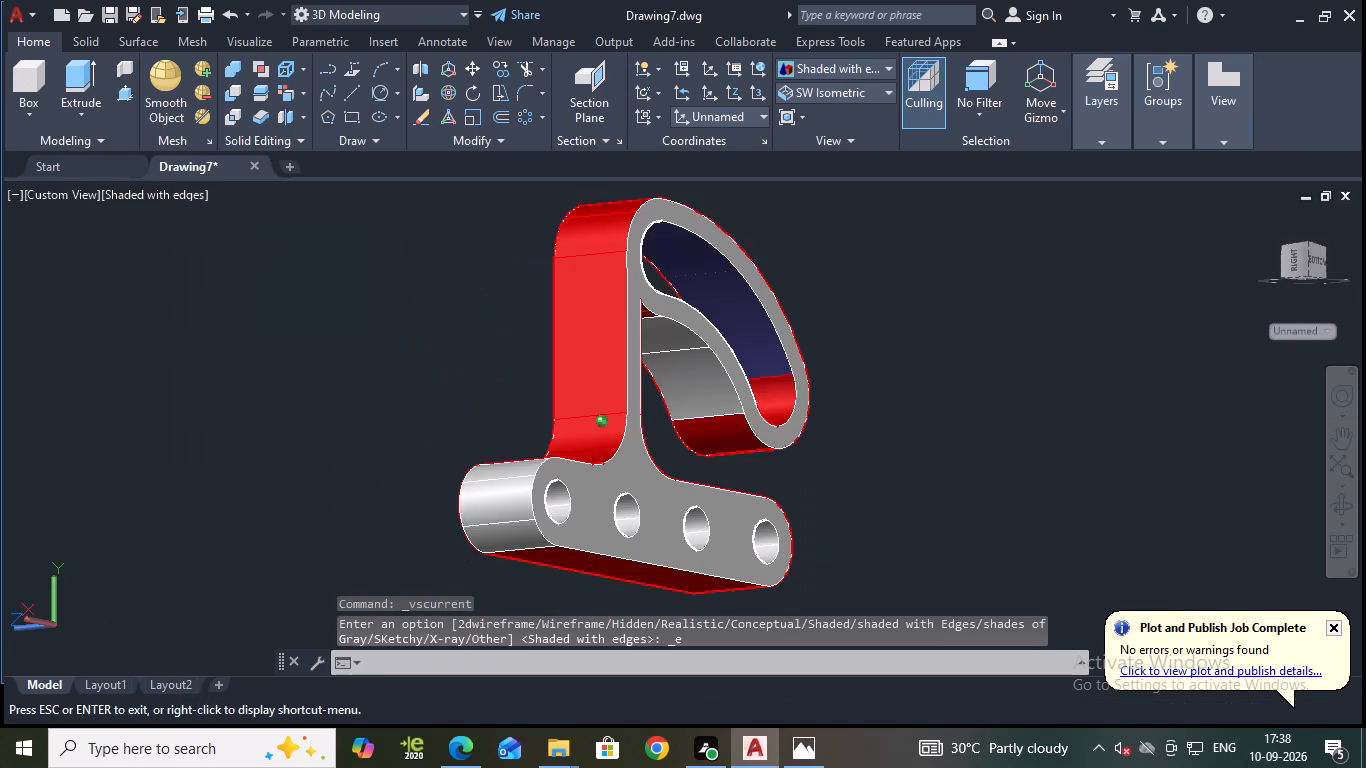
{"action": "middle_click_drag", "start_coordinate": [533, 337], "coordinate": [499, 410], "text": "shift"}
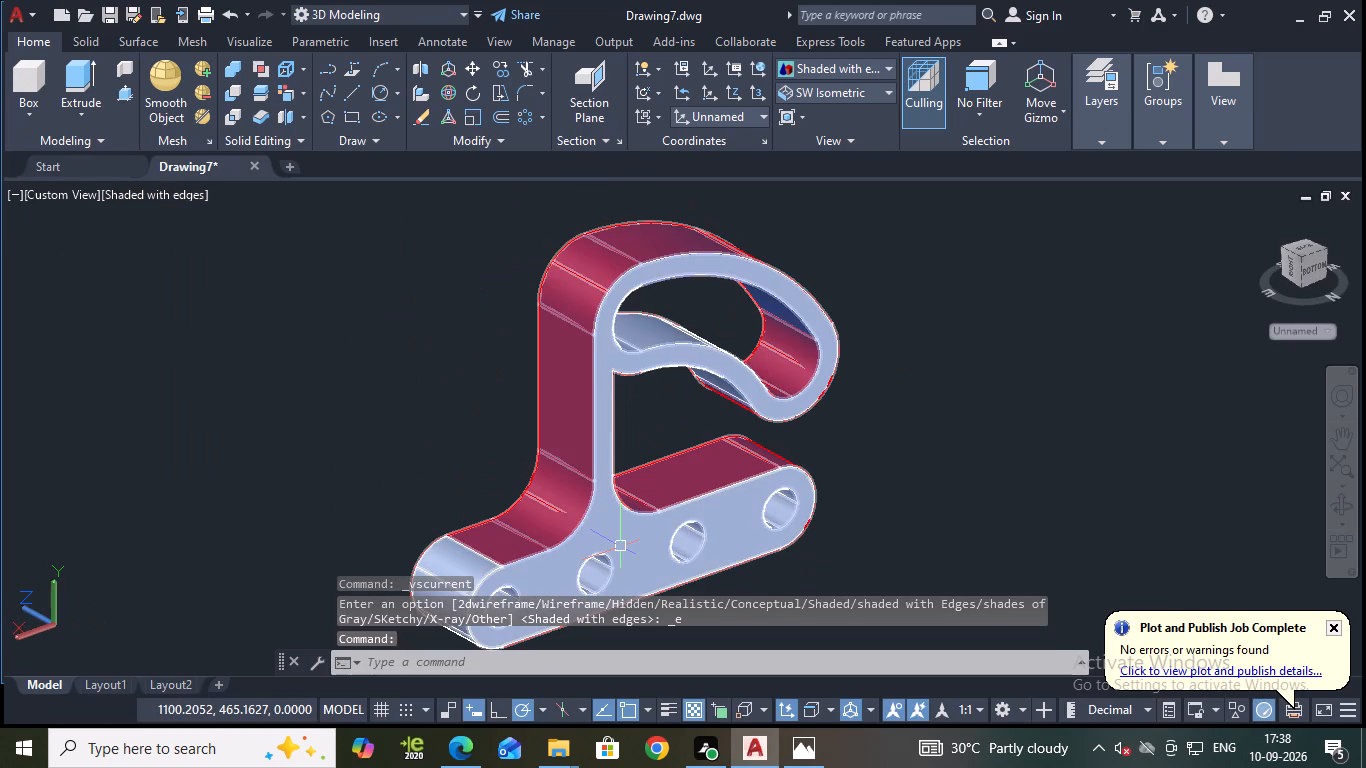
{"action": "left_click", "coordinate": [283, 89]}
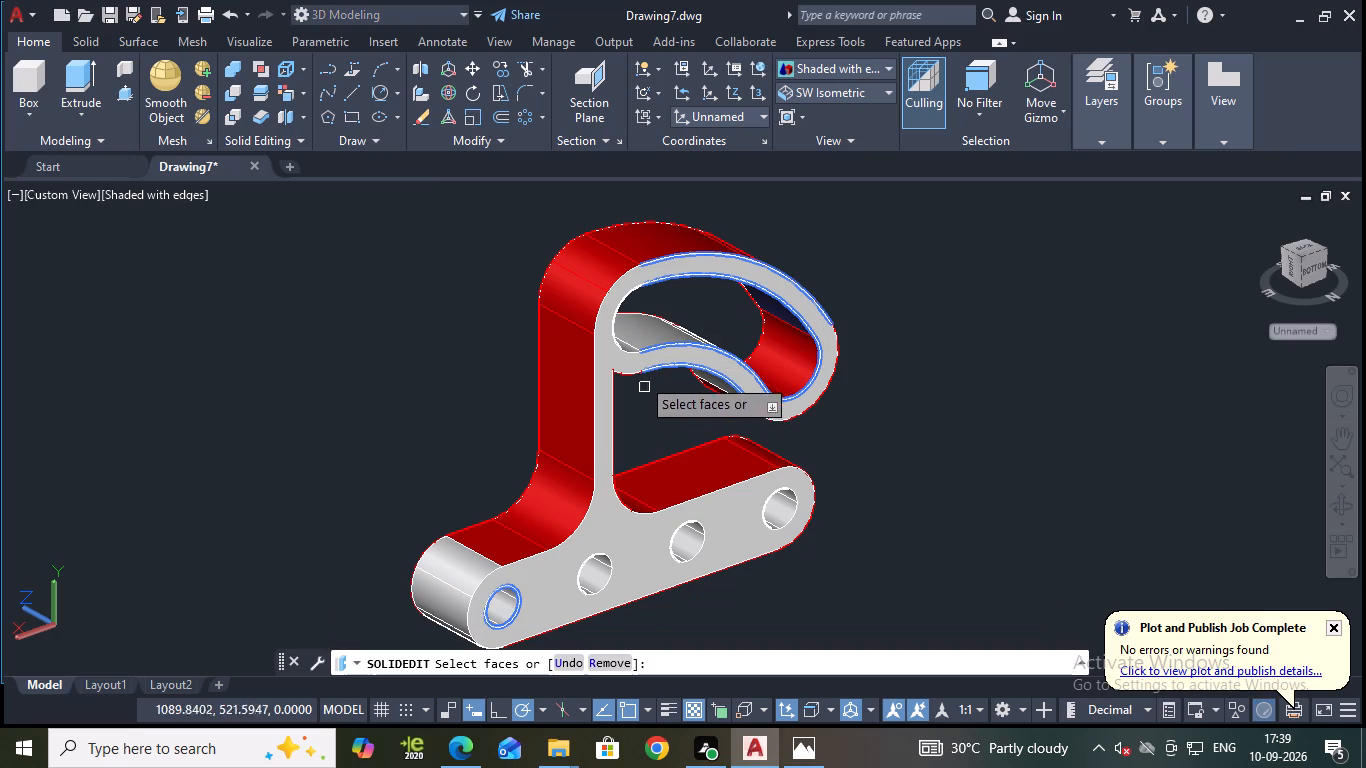
{"action": "left_click", "coordinate": [627, 358]}
{"action": "middle_click_drag", "start_coordinate": [390, 456], "coordinate": [474, 465], "text": "shift"}
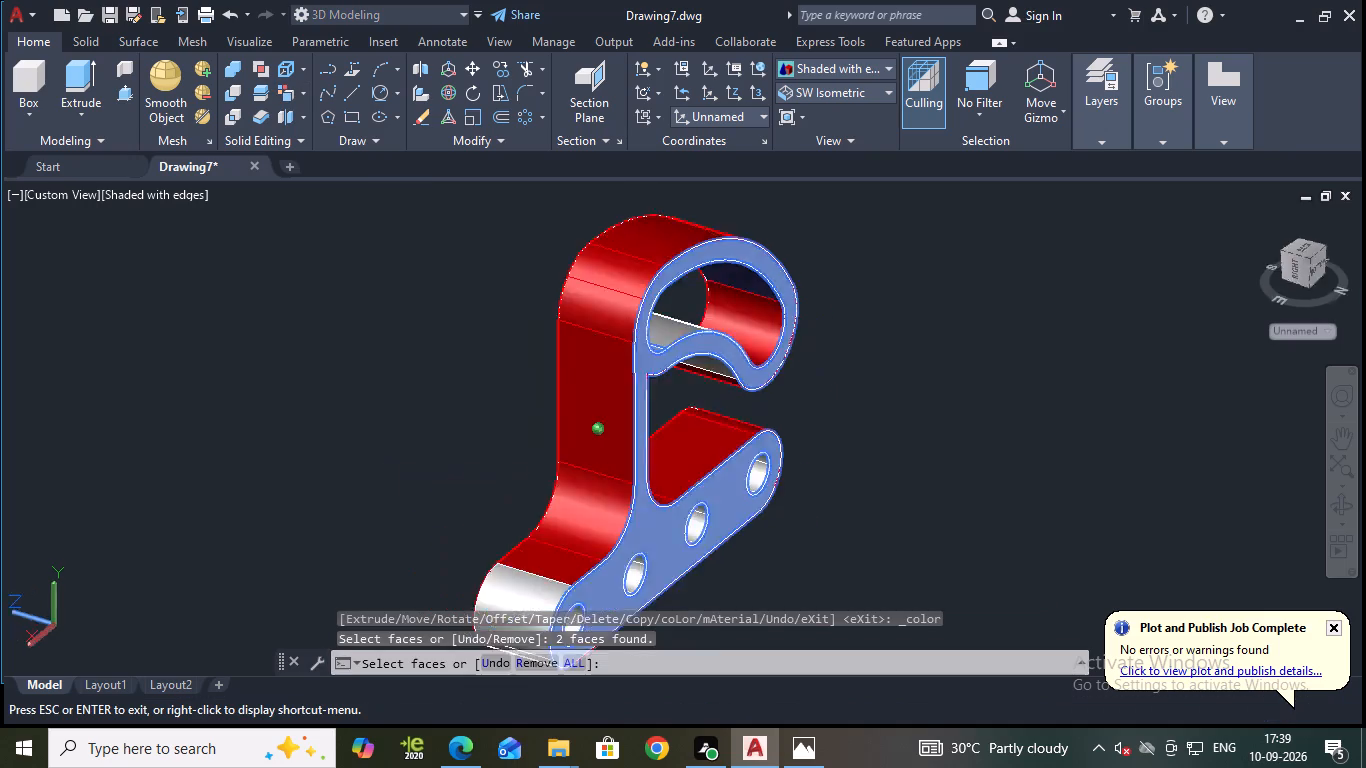
{"action": "middle_click_drag", "start_coordinate": [474, 465], "coordinate": [709, 430], "text": "shift"}
{"action": "left_click", "coordinate": [592, 299]}
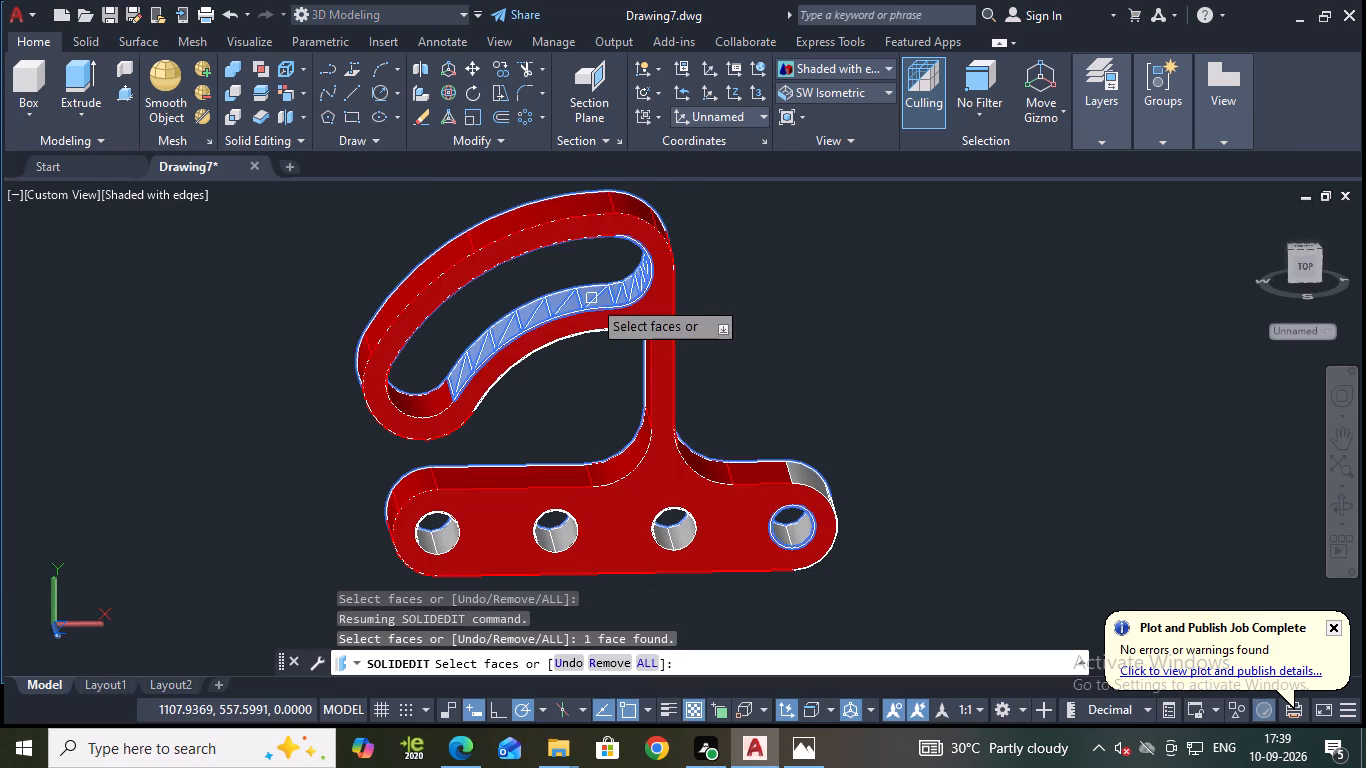
{"action": "left_click", "coordinate": [823, 487]}
{"action": "middle_click_drag", "start_coordinate": [849, 467], "coordinate": [741, 493], "text": "shift"}
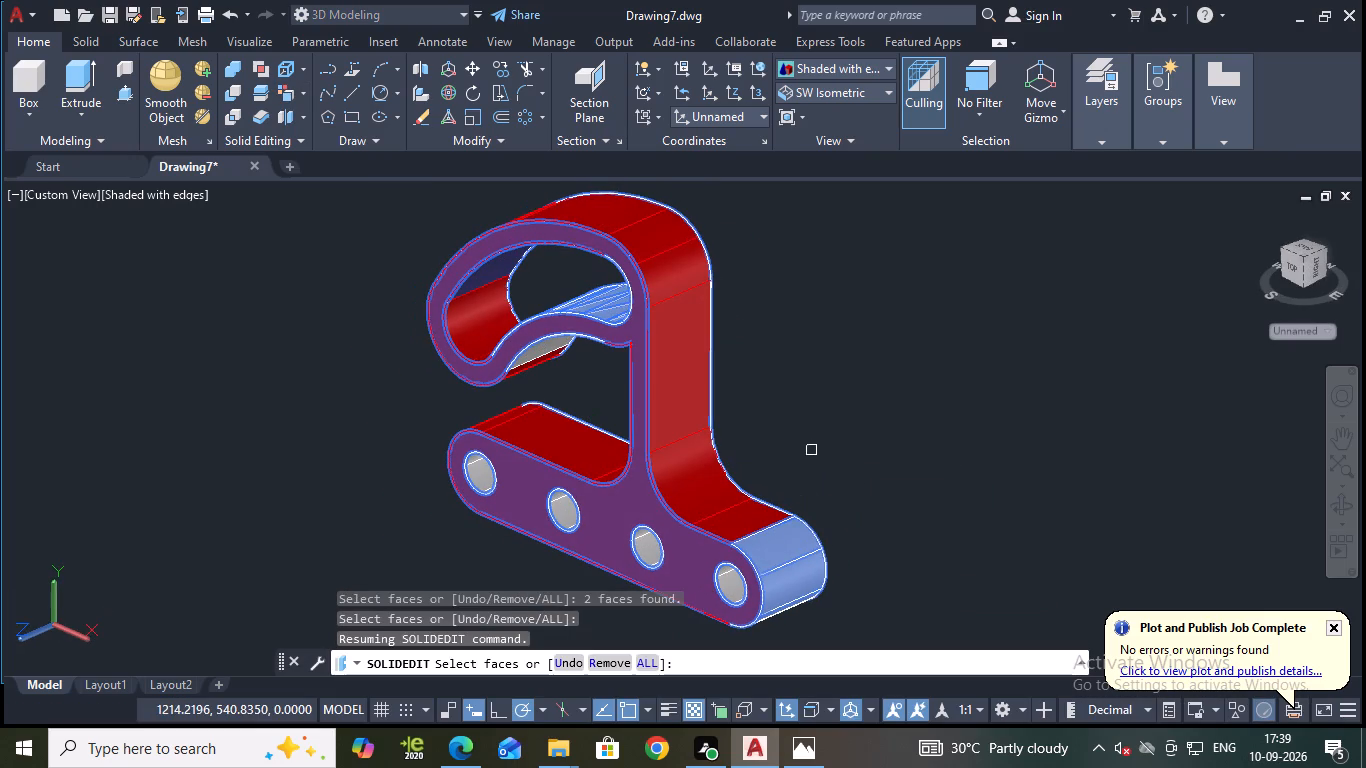
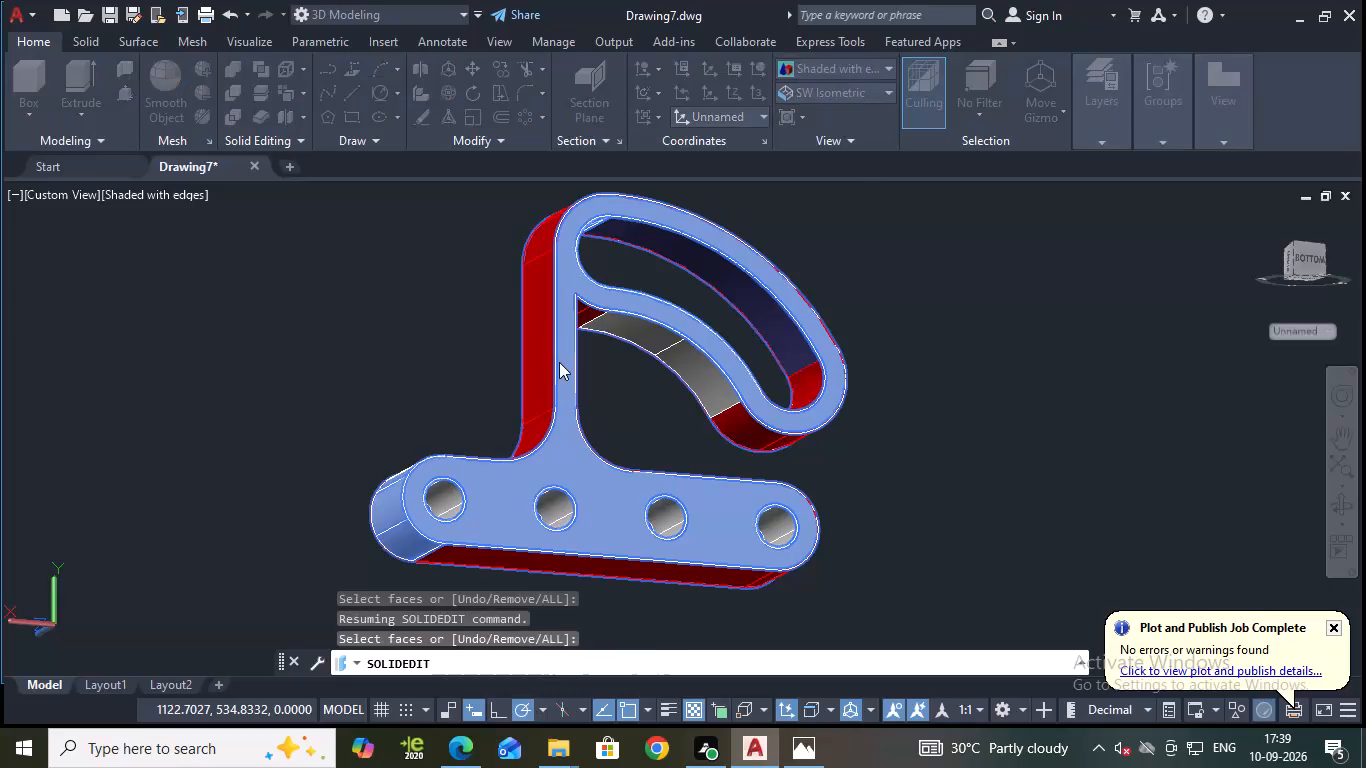
Apply index color 81 to the selected bracket faces and finish the face coloring.
{"action": "left_click", "coordinate": [618, 323]}
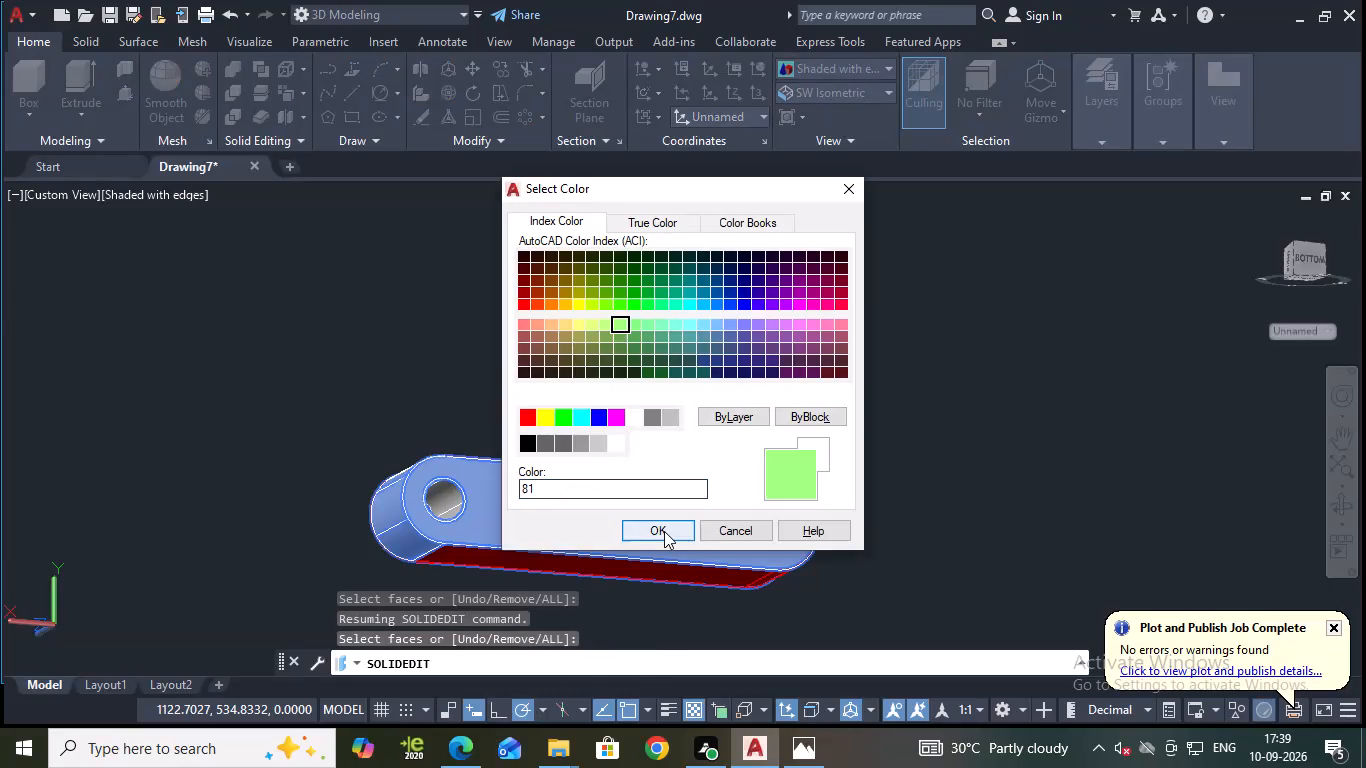
{"action": "left_click", "coordinate": [664, 531]}
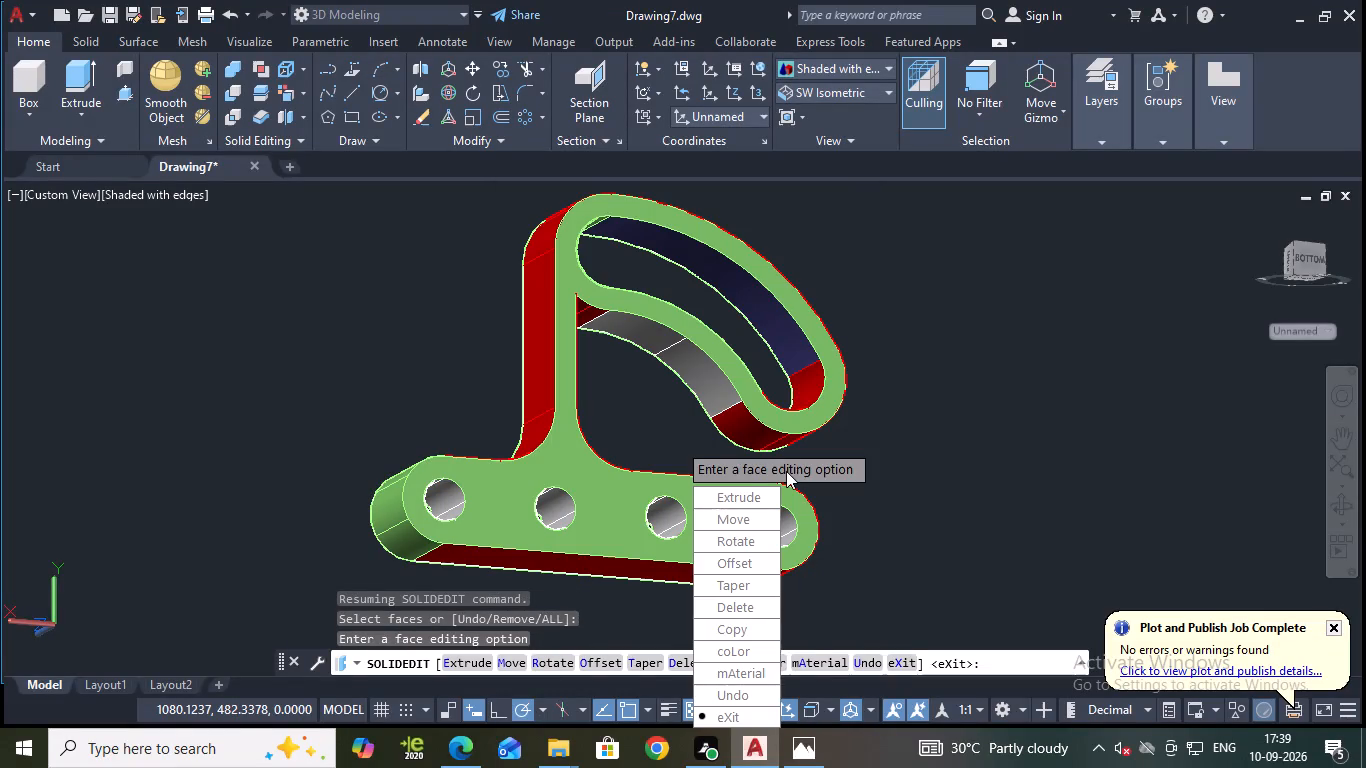
{"action": "key", "text": "Return"}
{"action": "key", "text": "Return"}
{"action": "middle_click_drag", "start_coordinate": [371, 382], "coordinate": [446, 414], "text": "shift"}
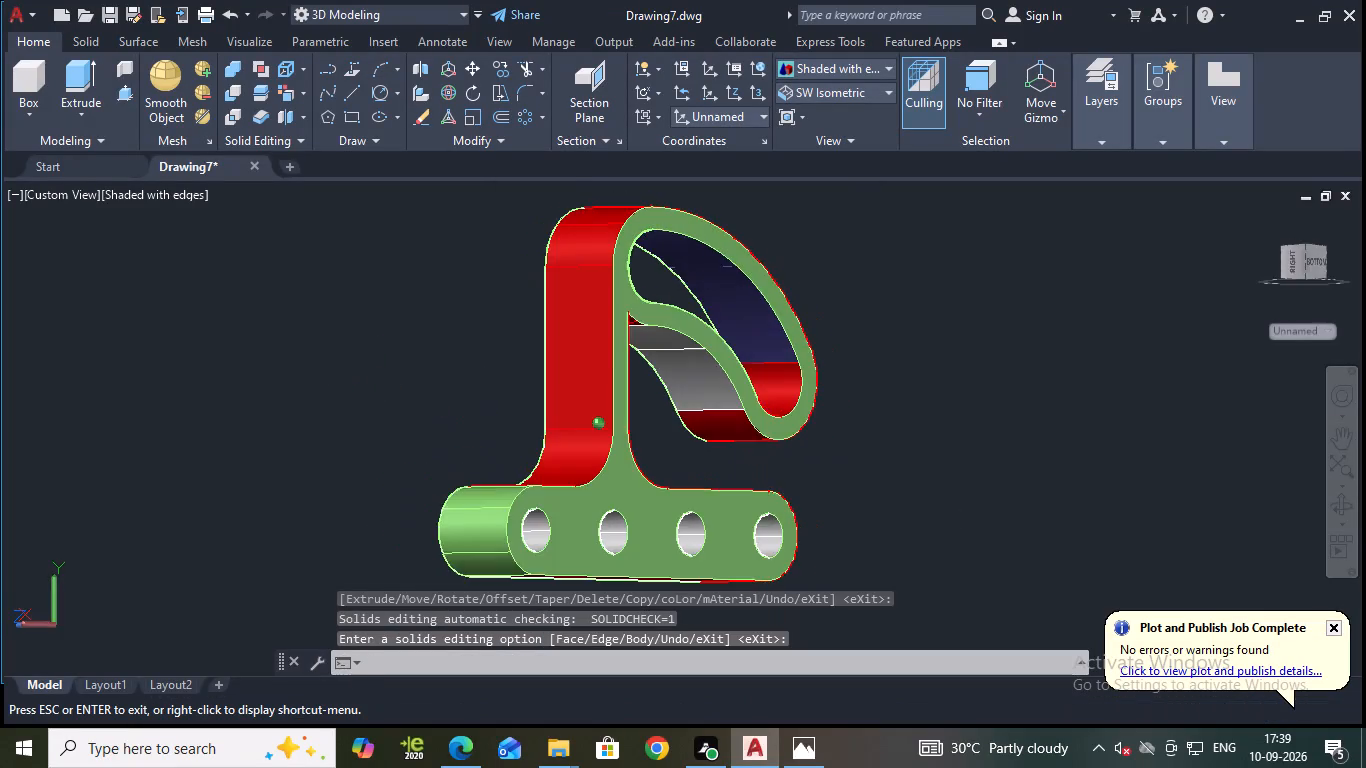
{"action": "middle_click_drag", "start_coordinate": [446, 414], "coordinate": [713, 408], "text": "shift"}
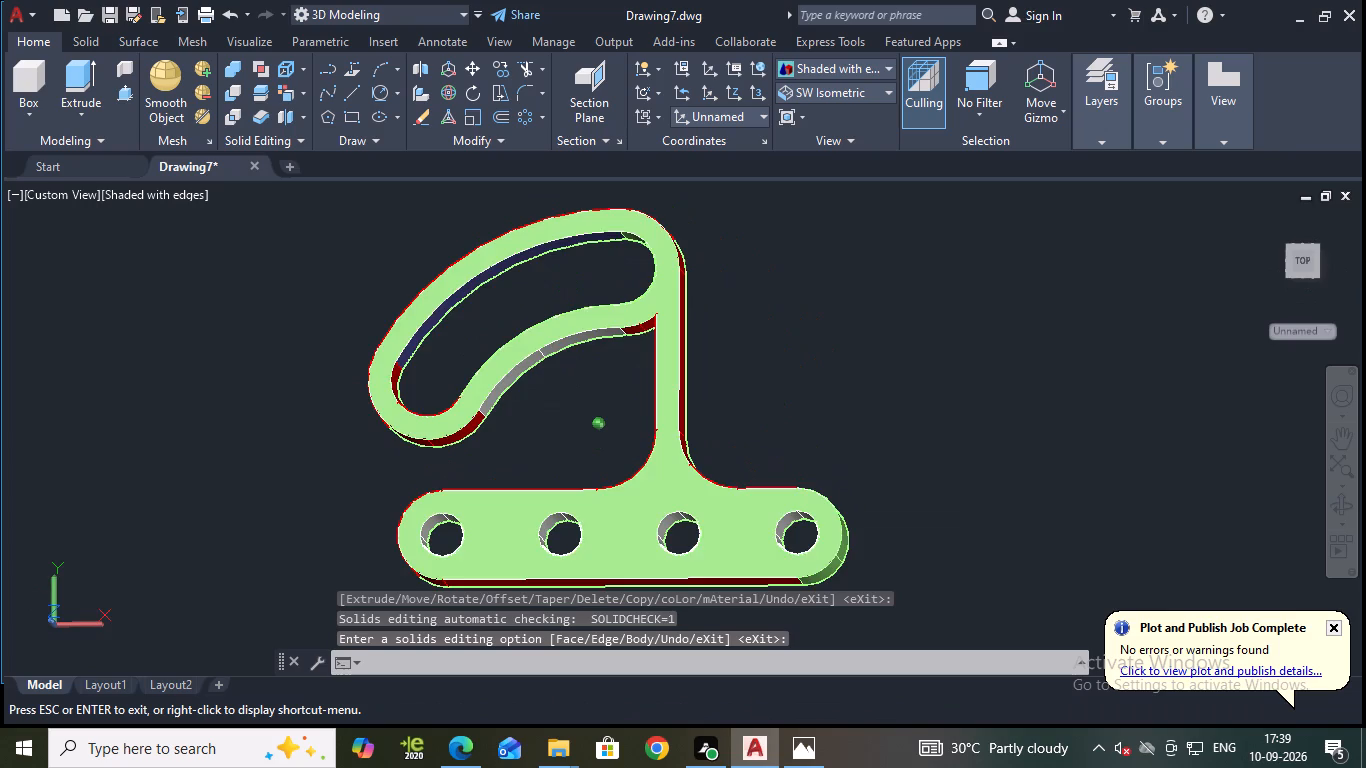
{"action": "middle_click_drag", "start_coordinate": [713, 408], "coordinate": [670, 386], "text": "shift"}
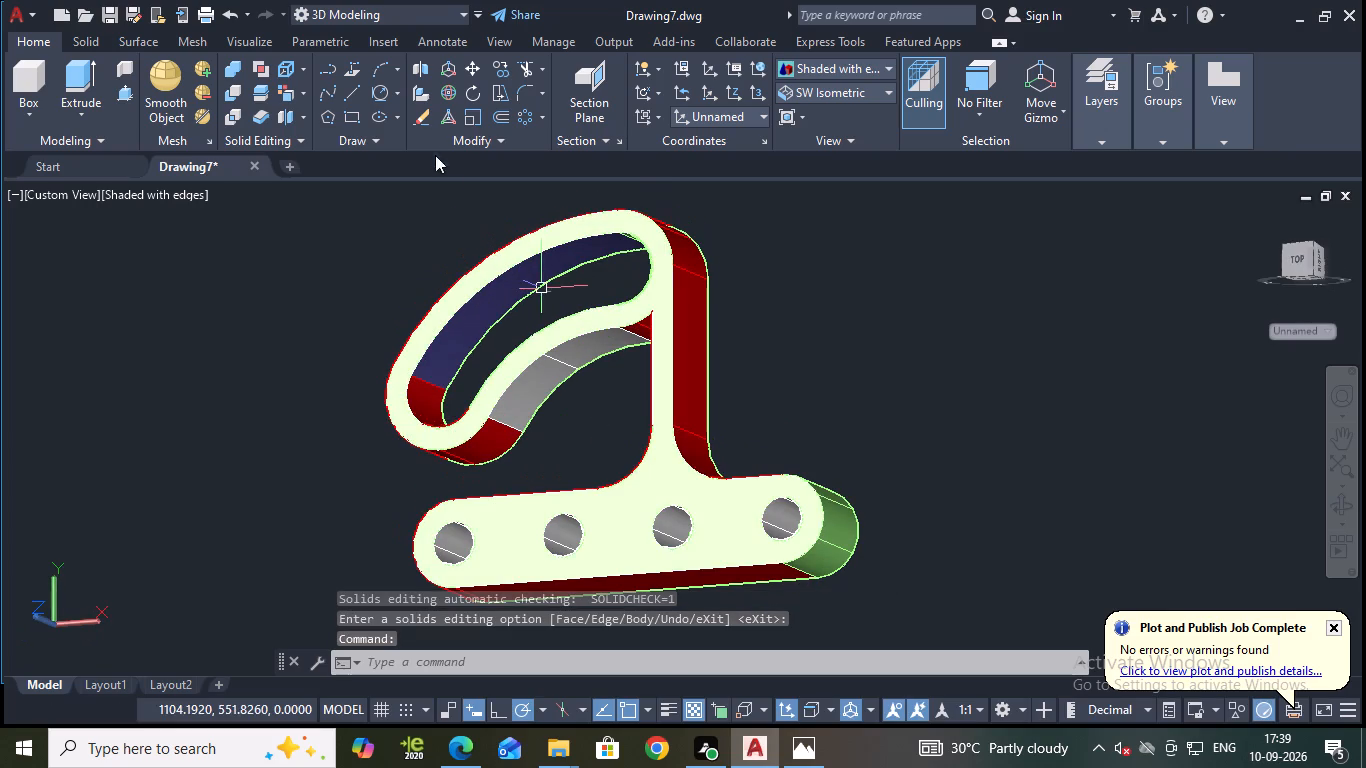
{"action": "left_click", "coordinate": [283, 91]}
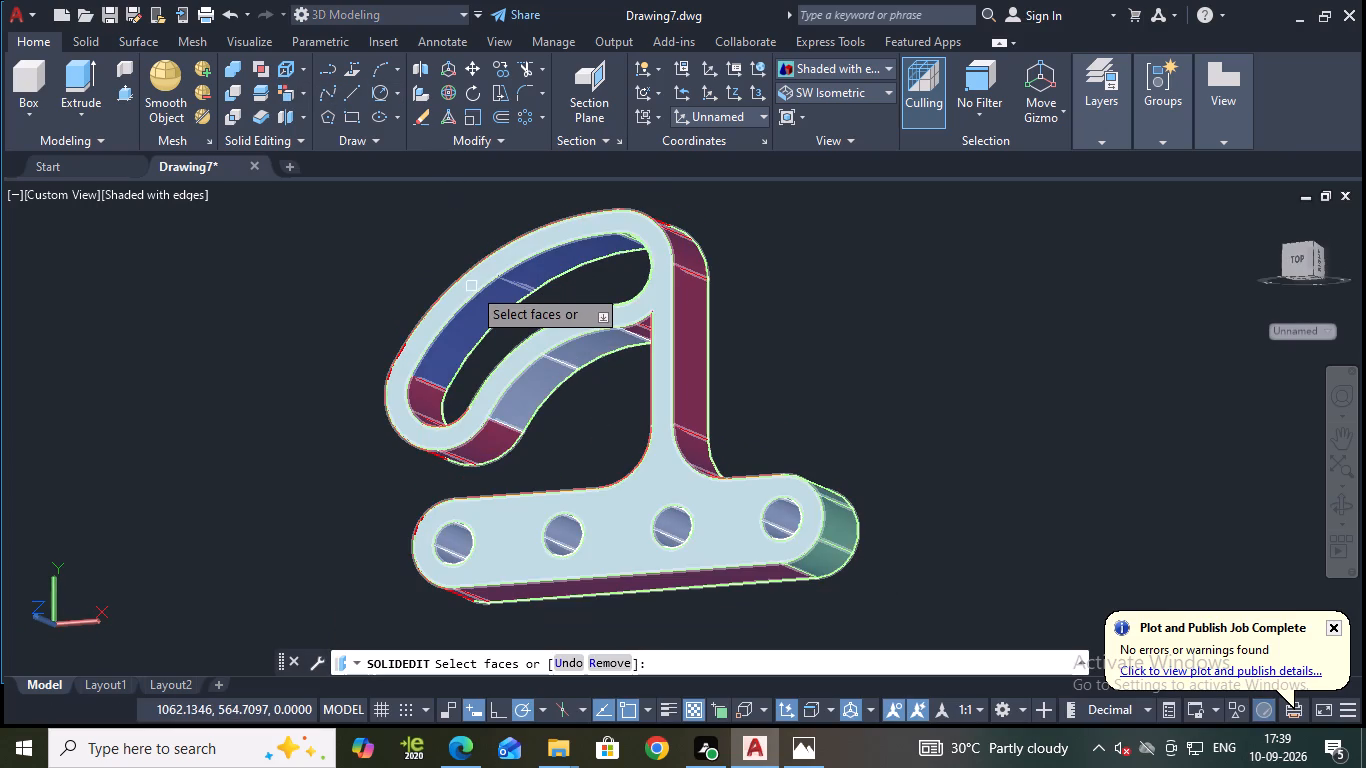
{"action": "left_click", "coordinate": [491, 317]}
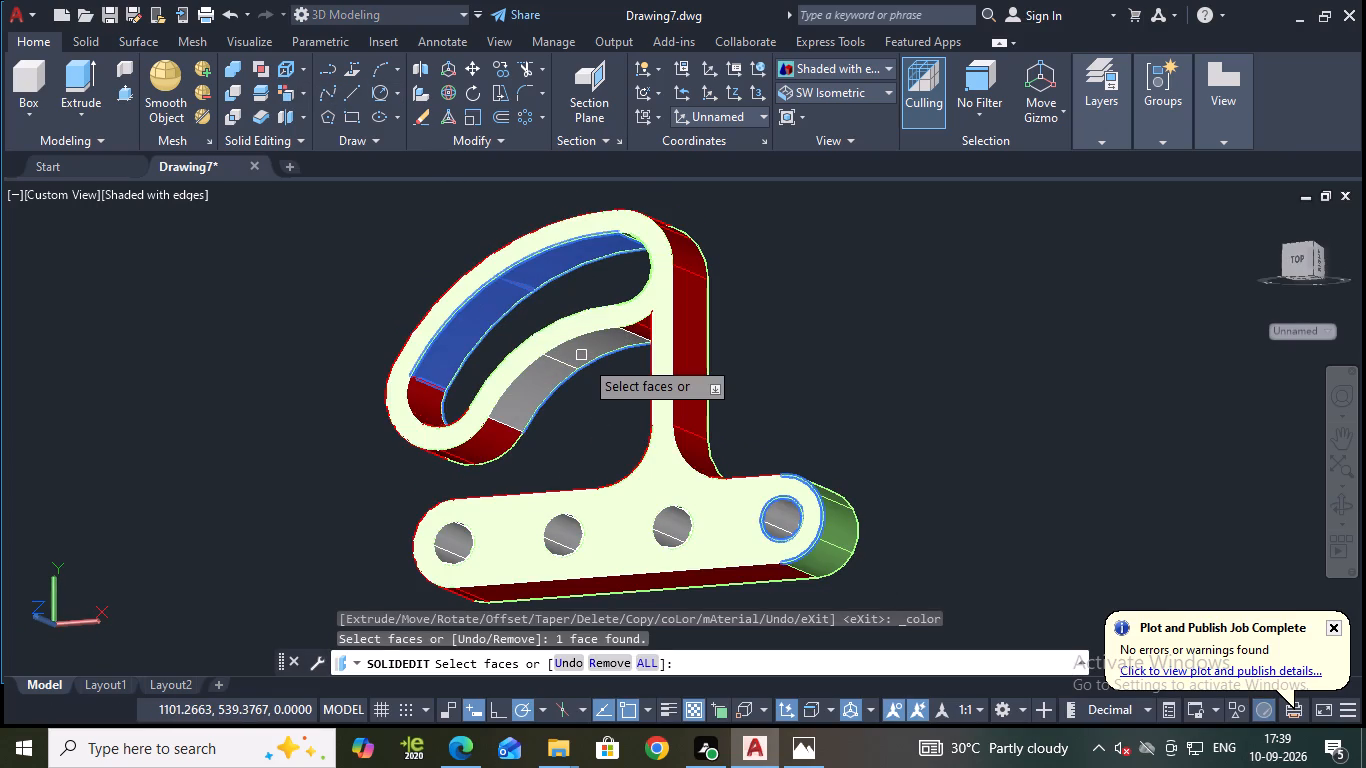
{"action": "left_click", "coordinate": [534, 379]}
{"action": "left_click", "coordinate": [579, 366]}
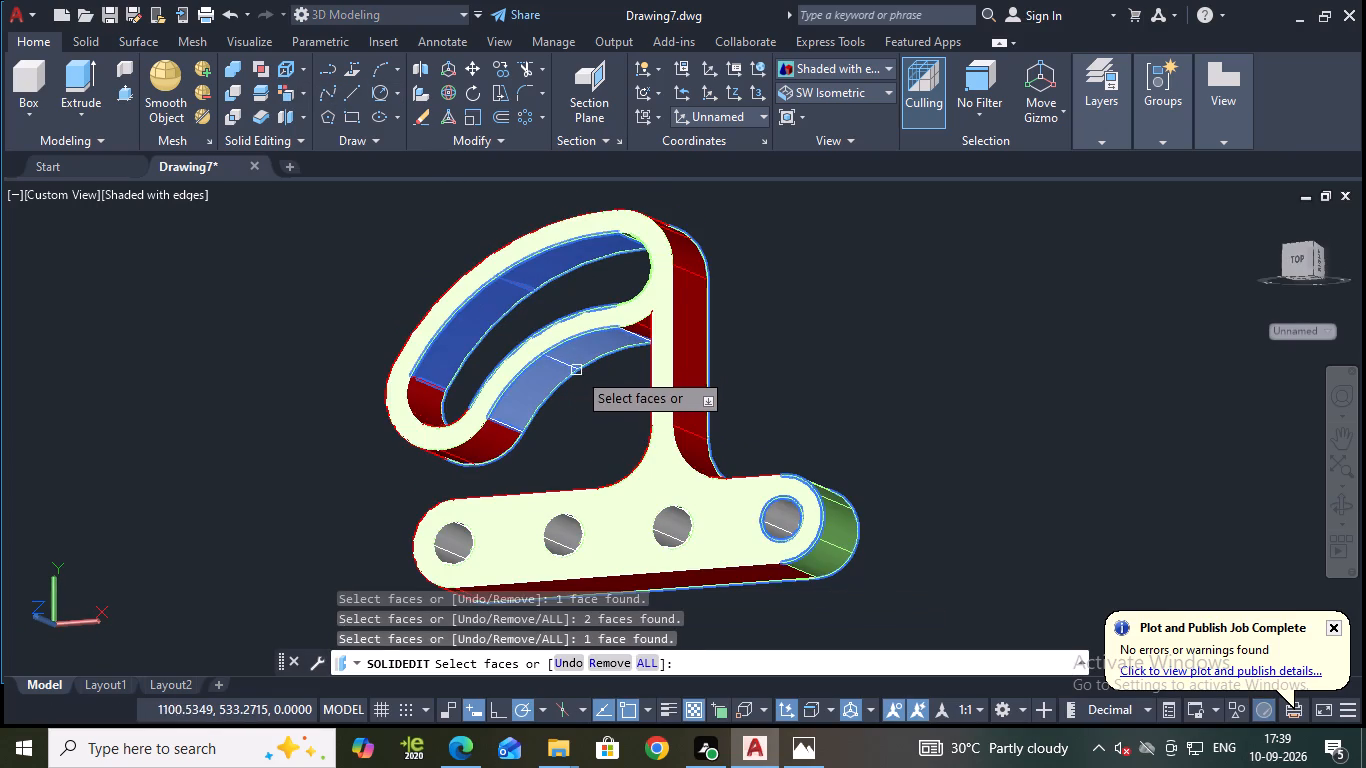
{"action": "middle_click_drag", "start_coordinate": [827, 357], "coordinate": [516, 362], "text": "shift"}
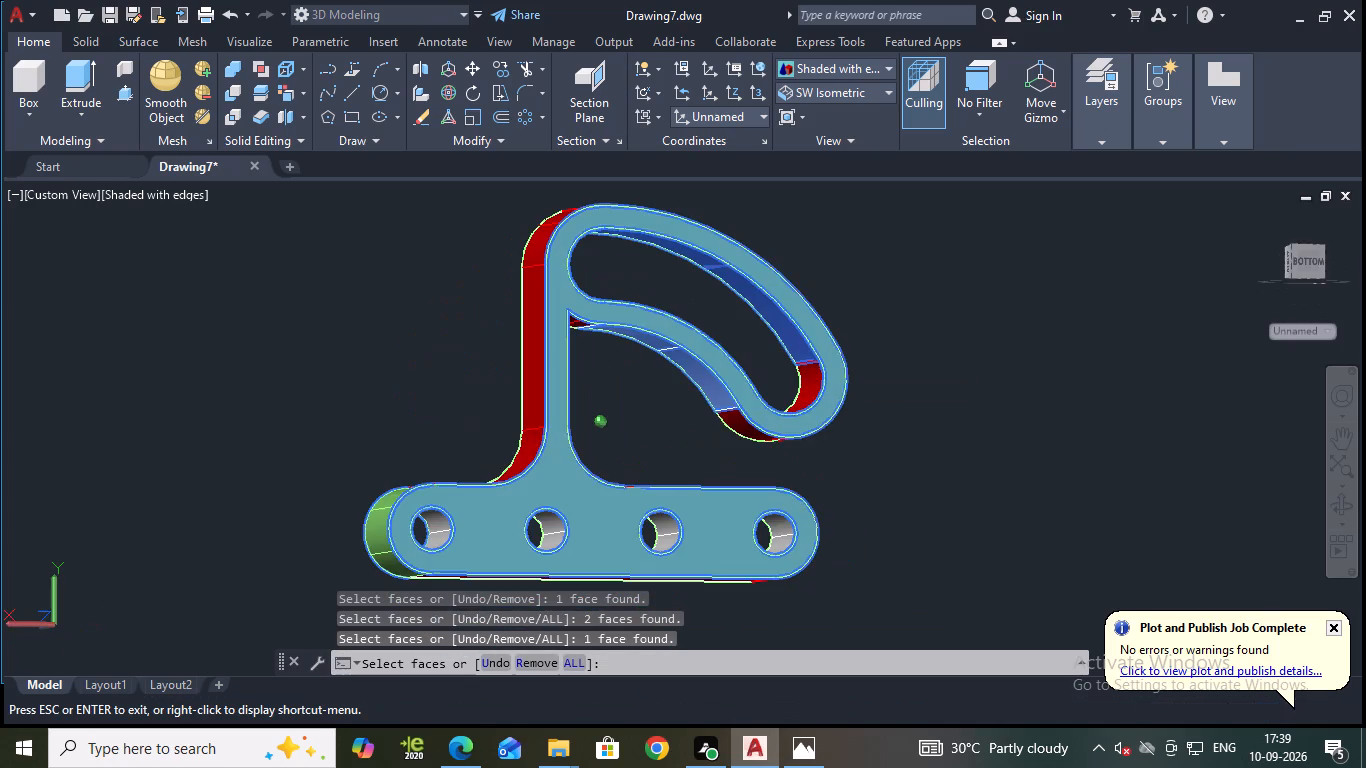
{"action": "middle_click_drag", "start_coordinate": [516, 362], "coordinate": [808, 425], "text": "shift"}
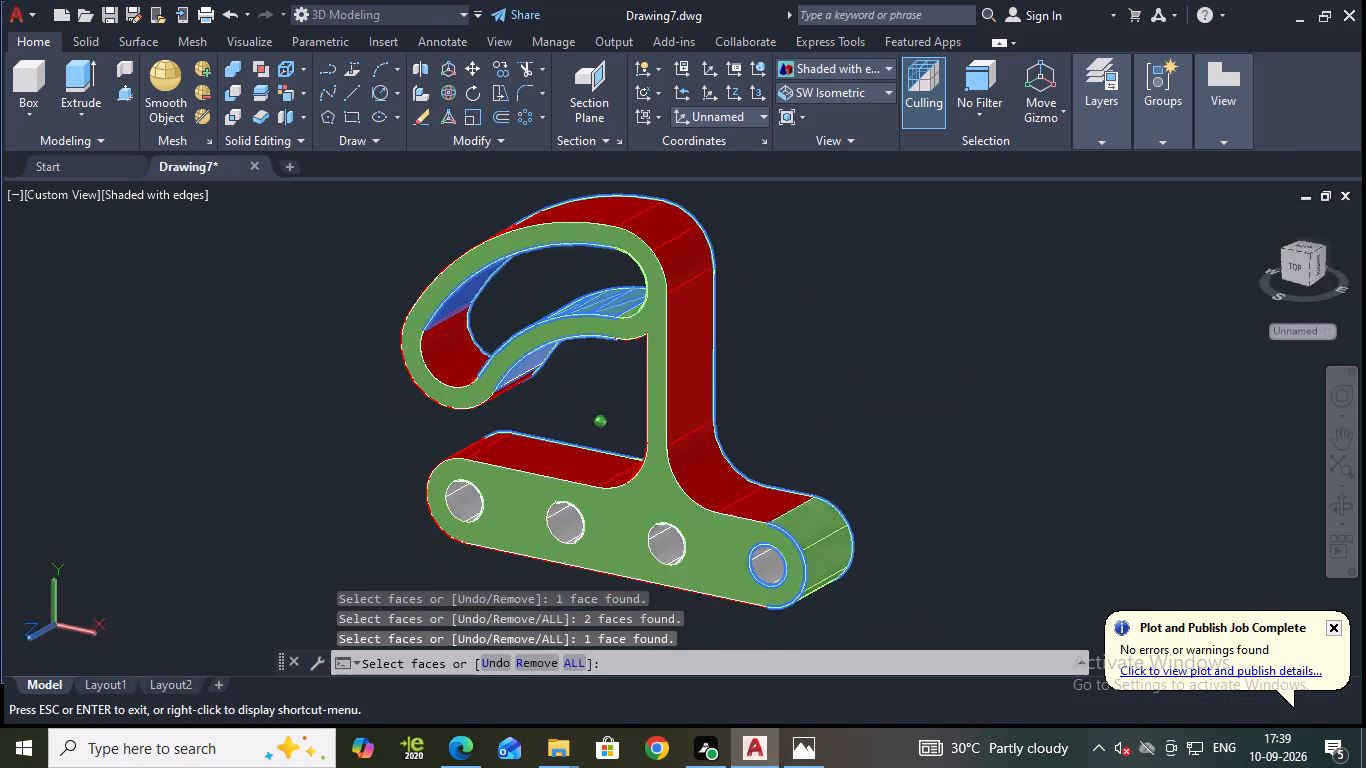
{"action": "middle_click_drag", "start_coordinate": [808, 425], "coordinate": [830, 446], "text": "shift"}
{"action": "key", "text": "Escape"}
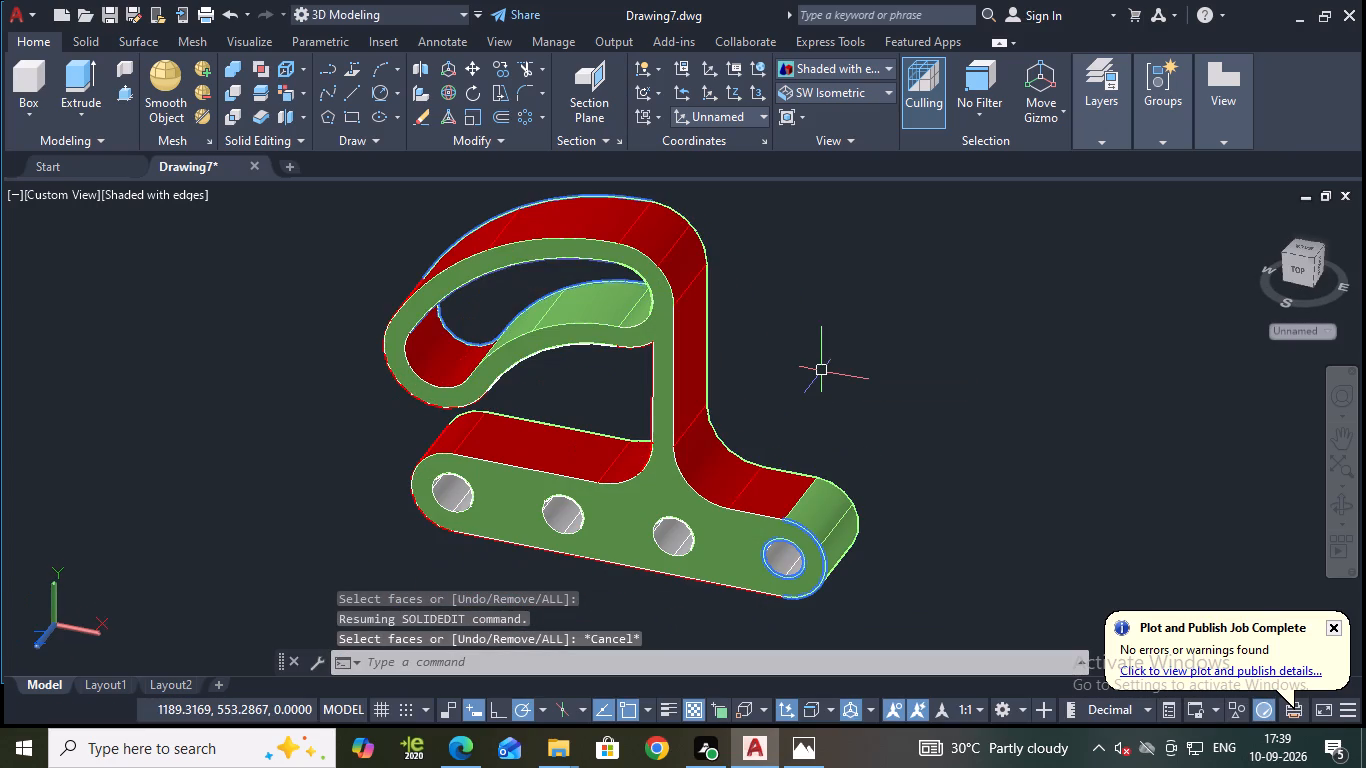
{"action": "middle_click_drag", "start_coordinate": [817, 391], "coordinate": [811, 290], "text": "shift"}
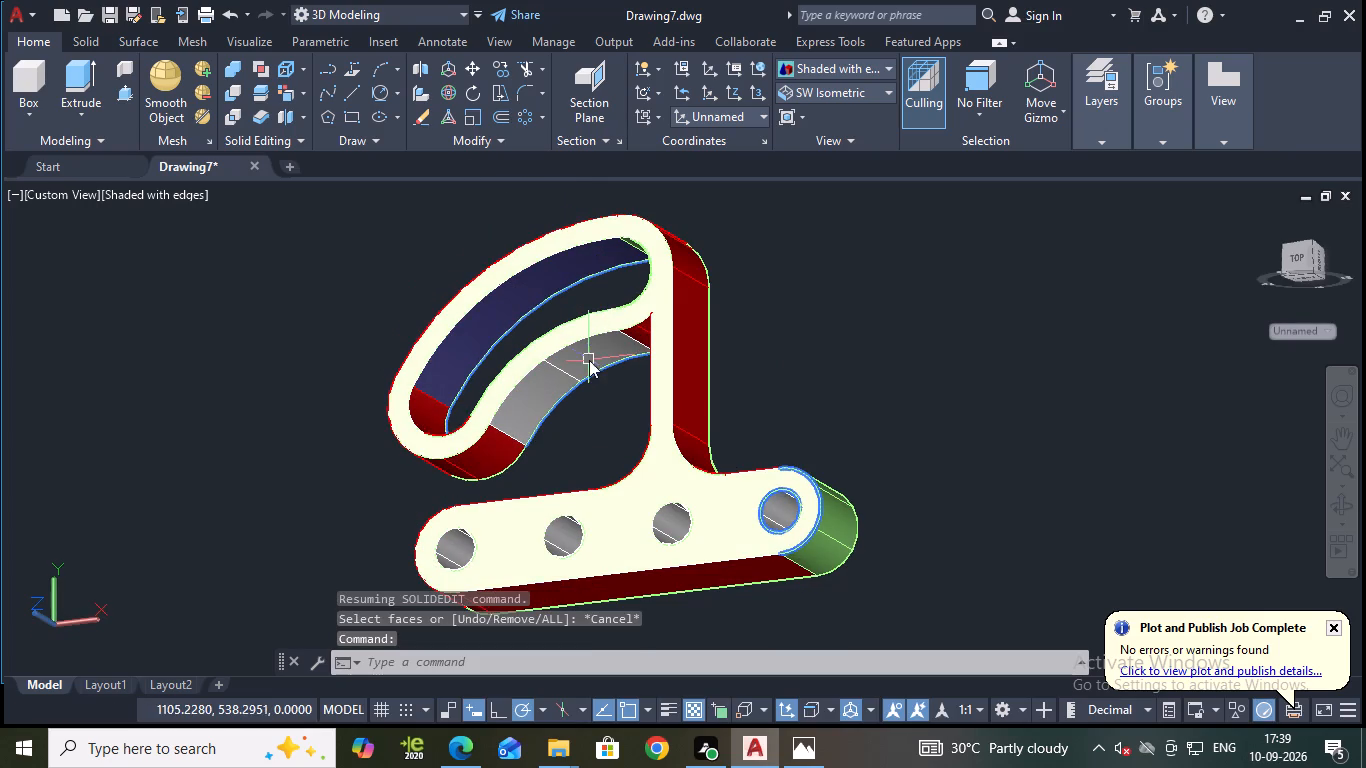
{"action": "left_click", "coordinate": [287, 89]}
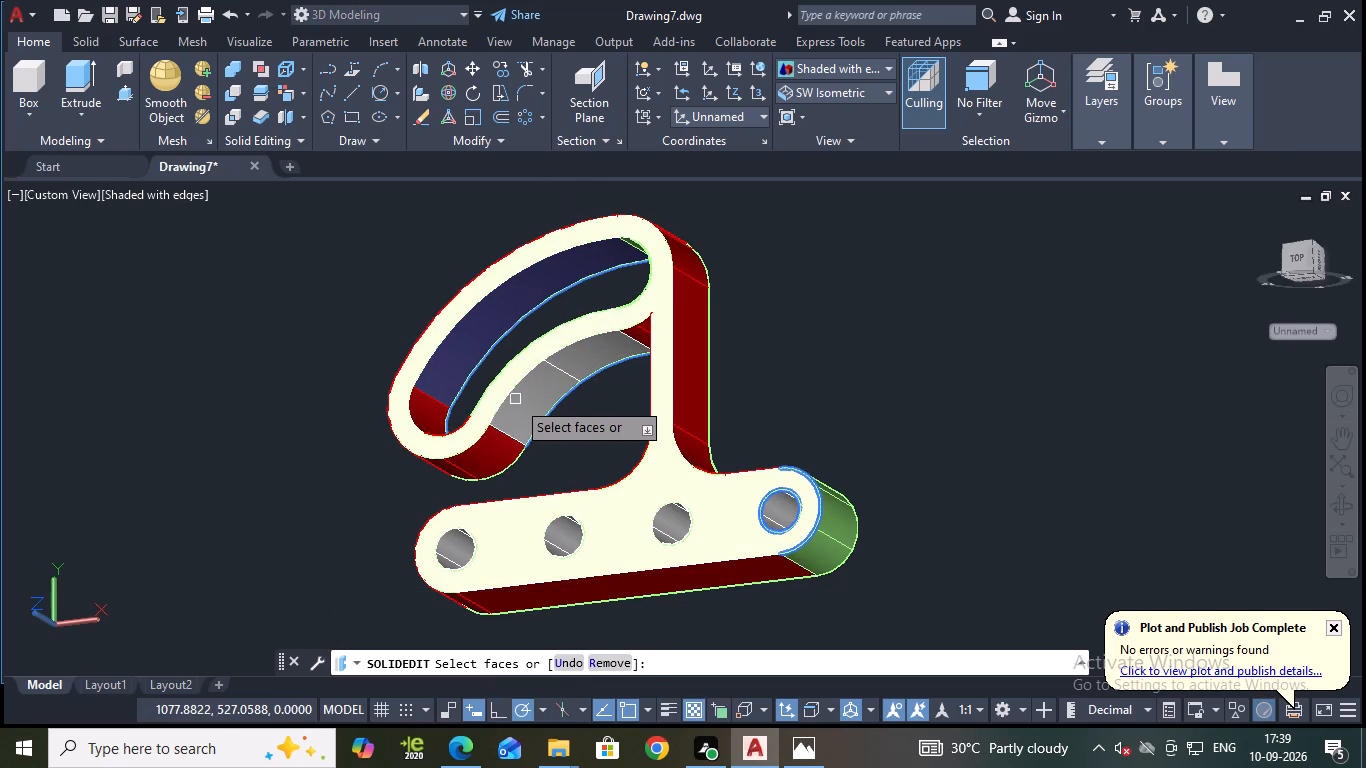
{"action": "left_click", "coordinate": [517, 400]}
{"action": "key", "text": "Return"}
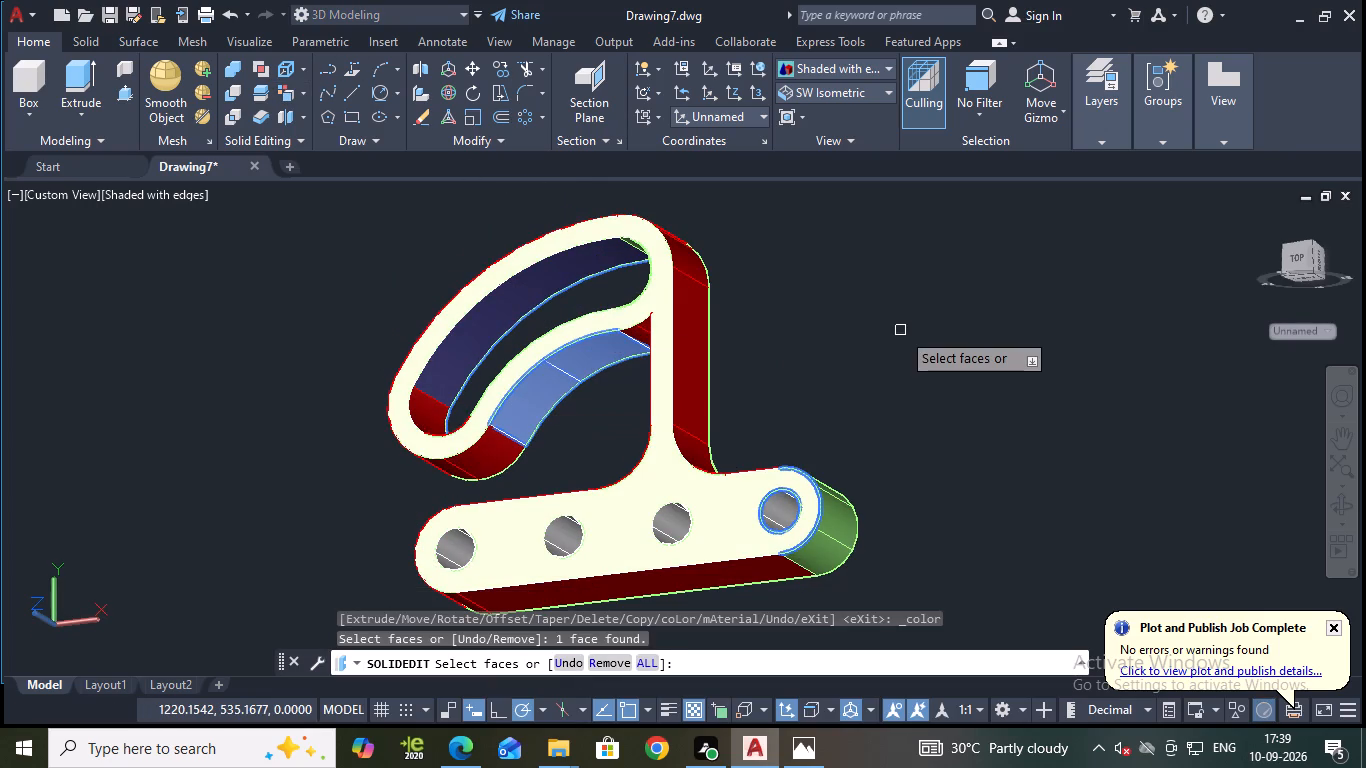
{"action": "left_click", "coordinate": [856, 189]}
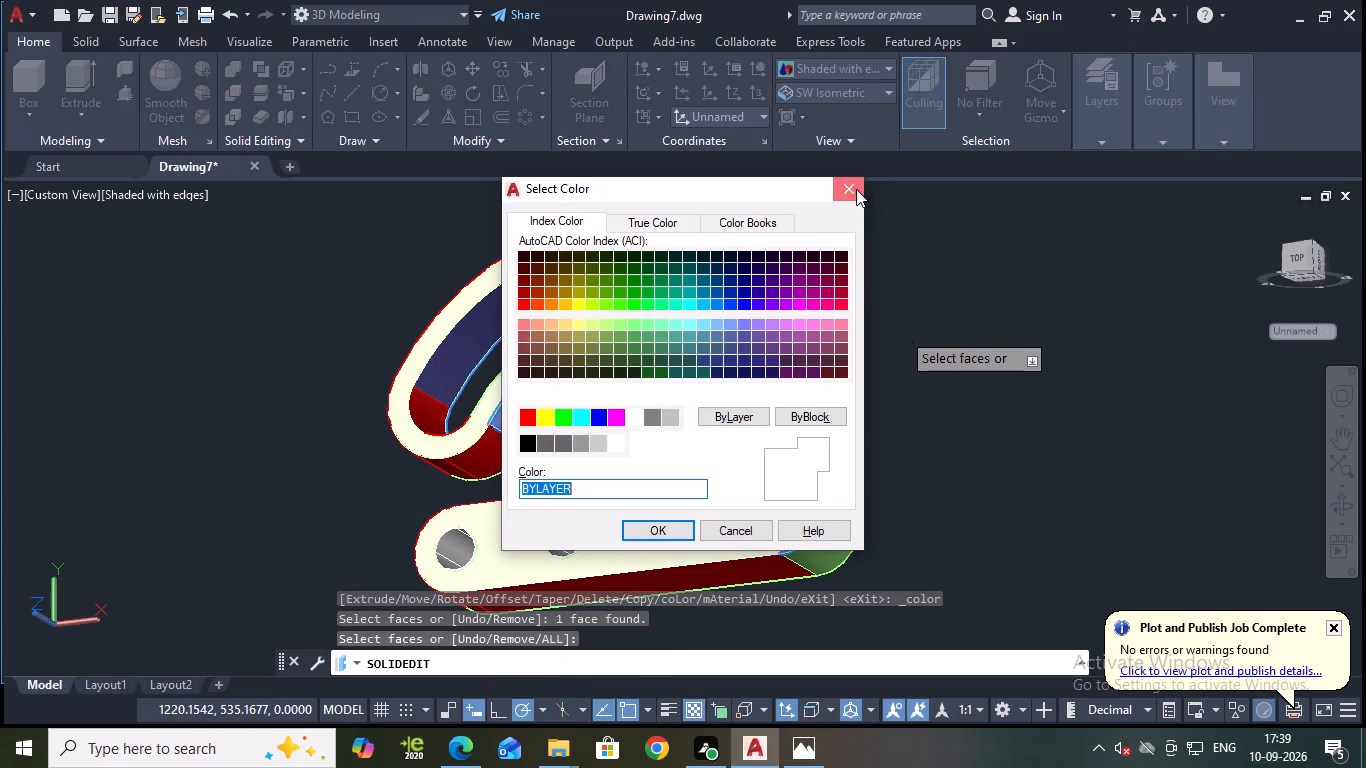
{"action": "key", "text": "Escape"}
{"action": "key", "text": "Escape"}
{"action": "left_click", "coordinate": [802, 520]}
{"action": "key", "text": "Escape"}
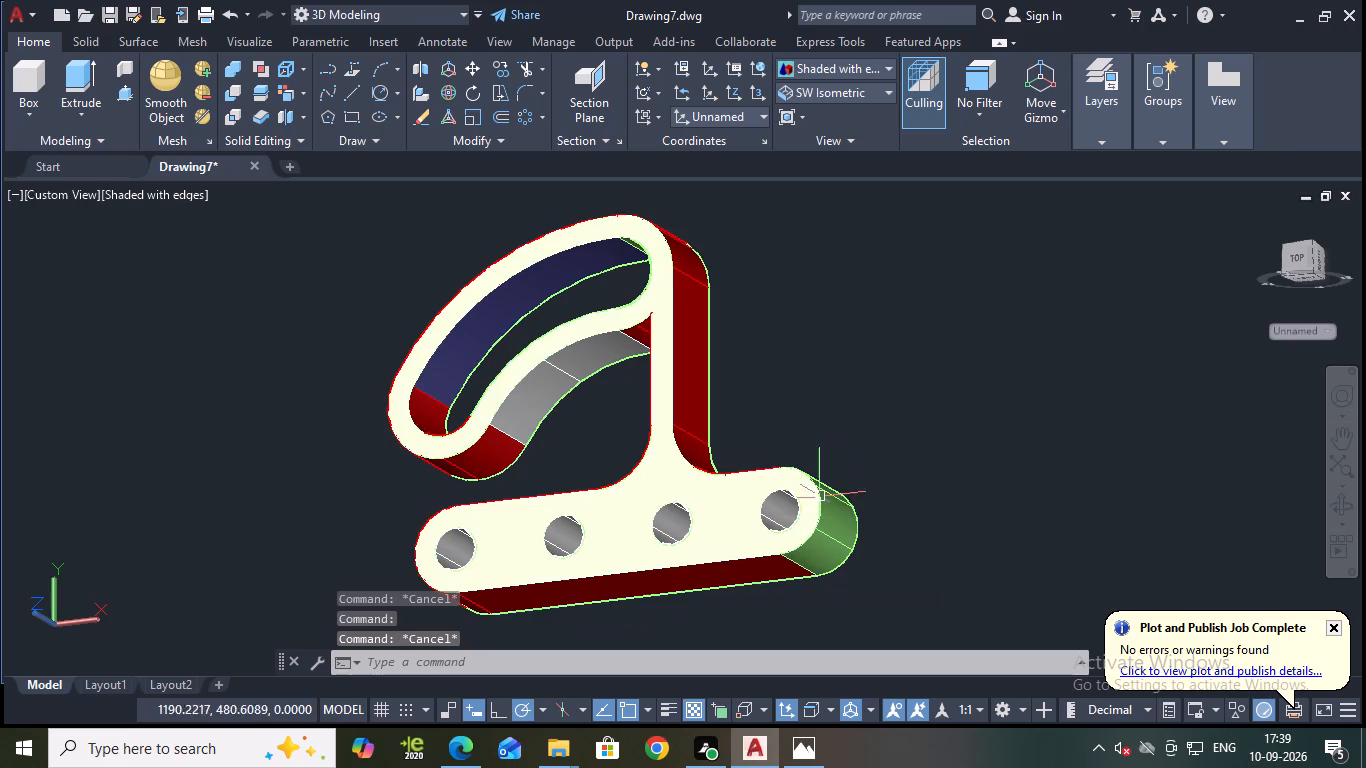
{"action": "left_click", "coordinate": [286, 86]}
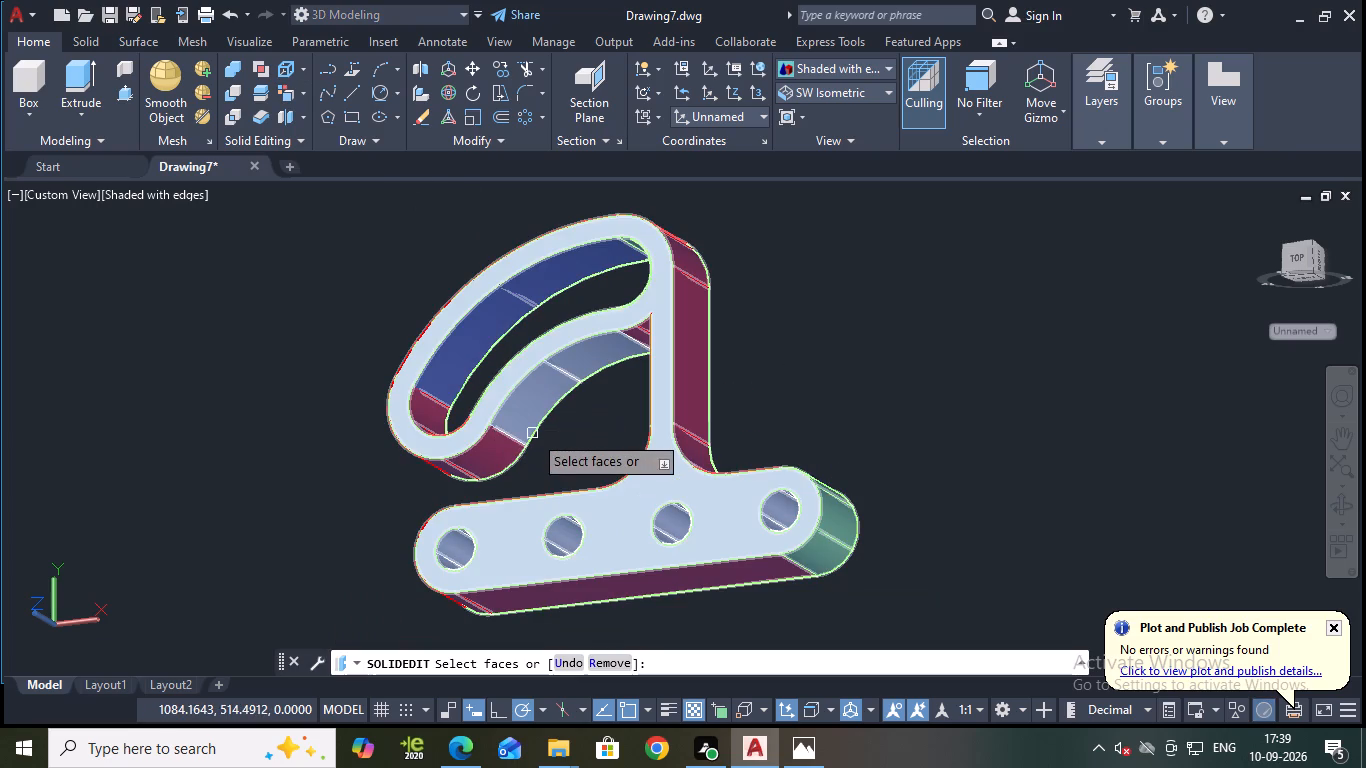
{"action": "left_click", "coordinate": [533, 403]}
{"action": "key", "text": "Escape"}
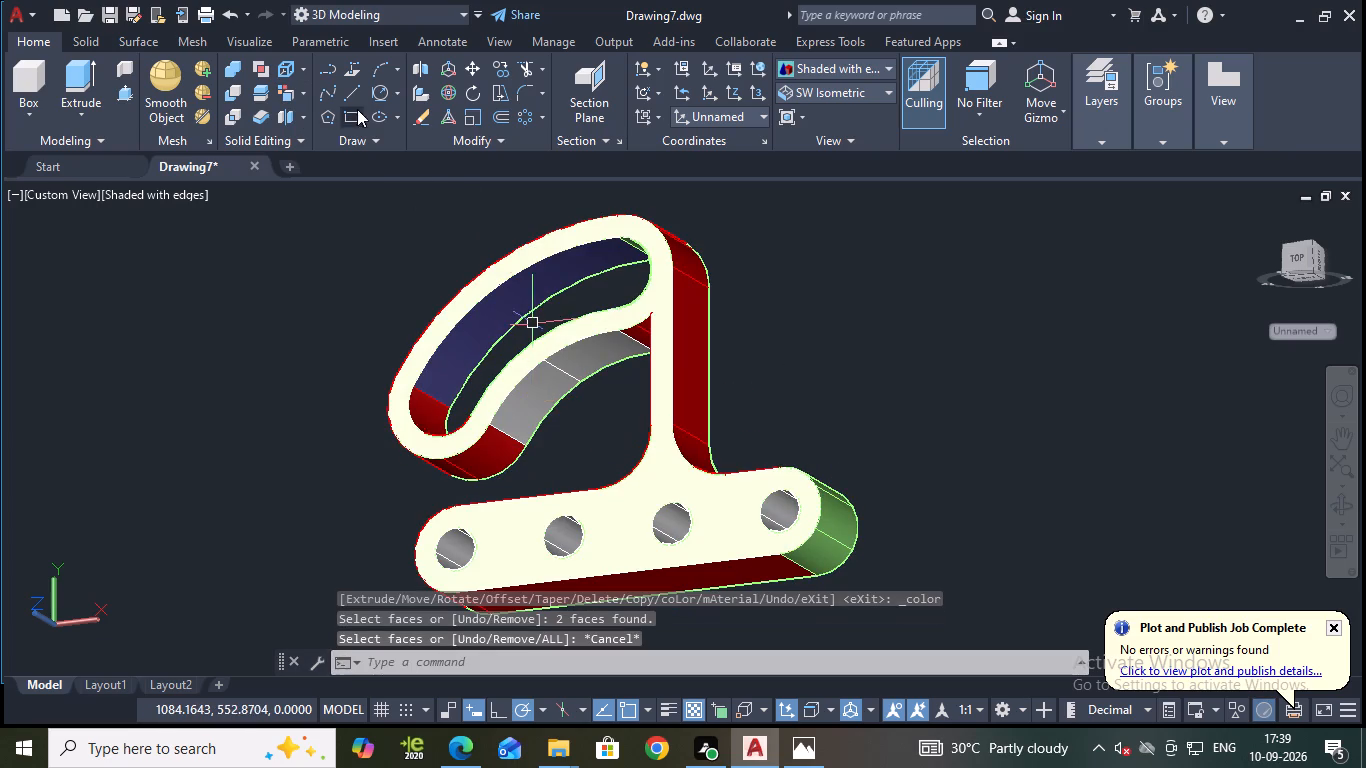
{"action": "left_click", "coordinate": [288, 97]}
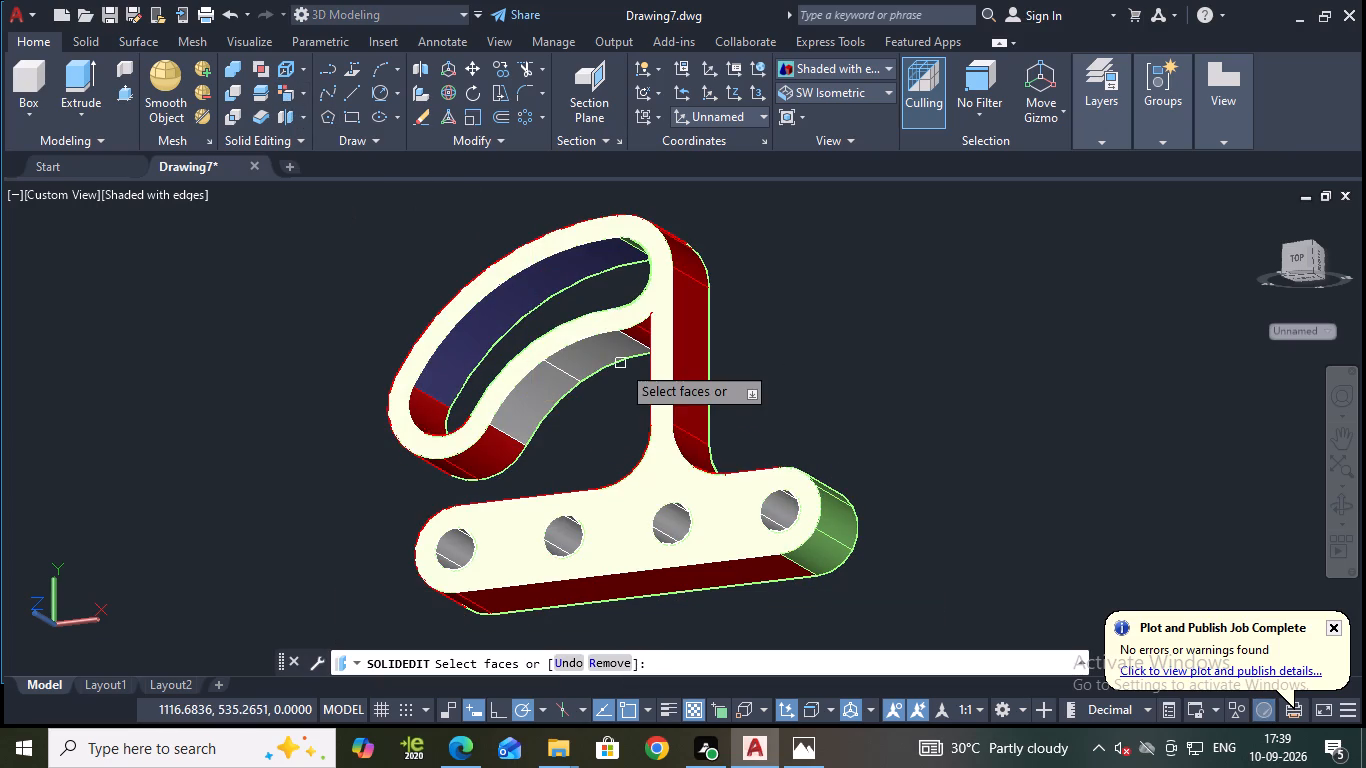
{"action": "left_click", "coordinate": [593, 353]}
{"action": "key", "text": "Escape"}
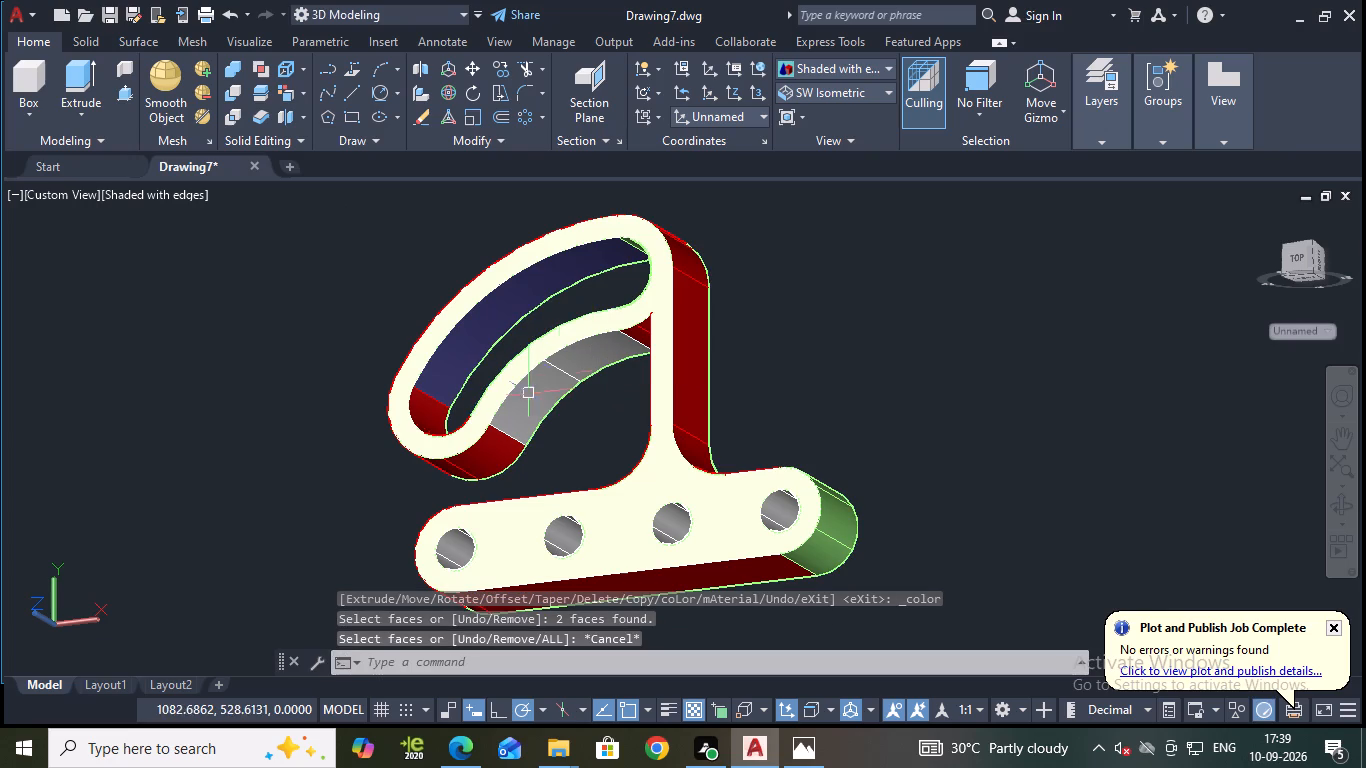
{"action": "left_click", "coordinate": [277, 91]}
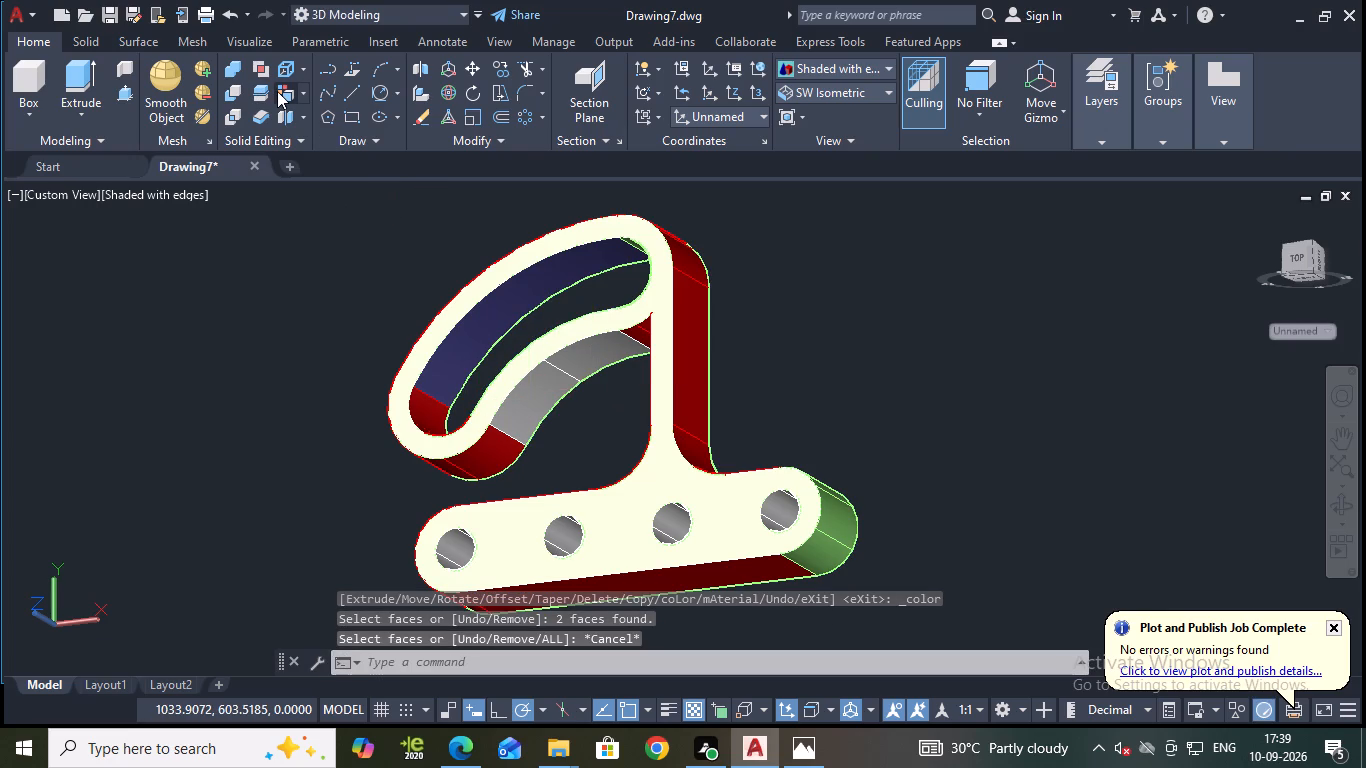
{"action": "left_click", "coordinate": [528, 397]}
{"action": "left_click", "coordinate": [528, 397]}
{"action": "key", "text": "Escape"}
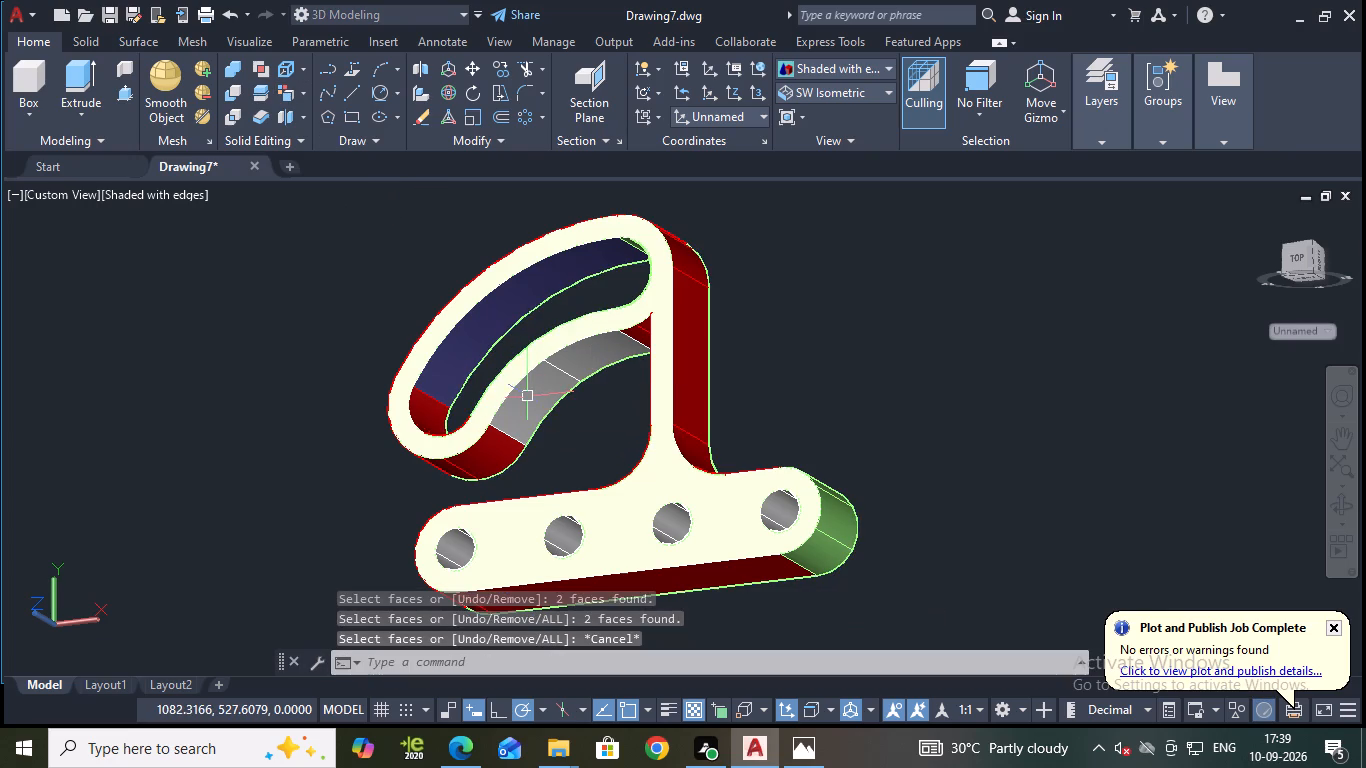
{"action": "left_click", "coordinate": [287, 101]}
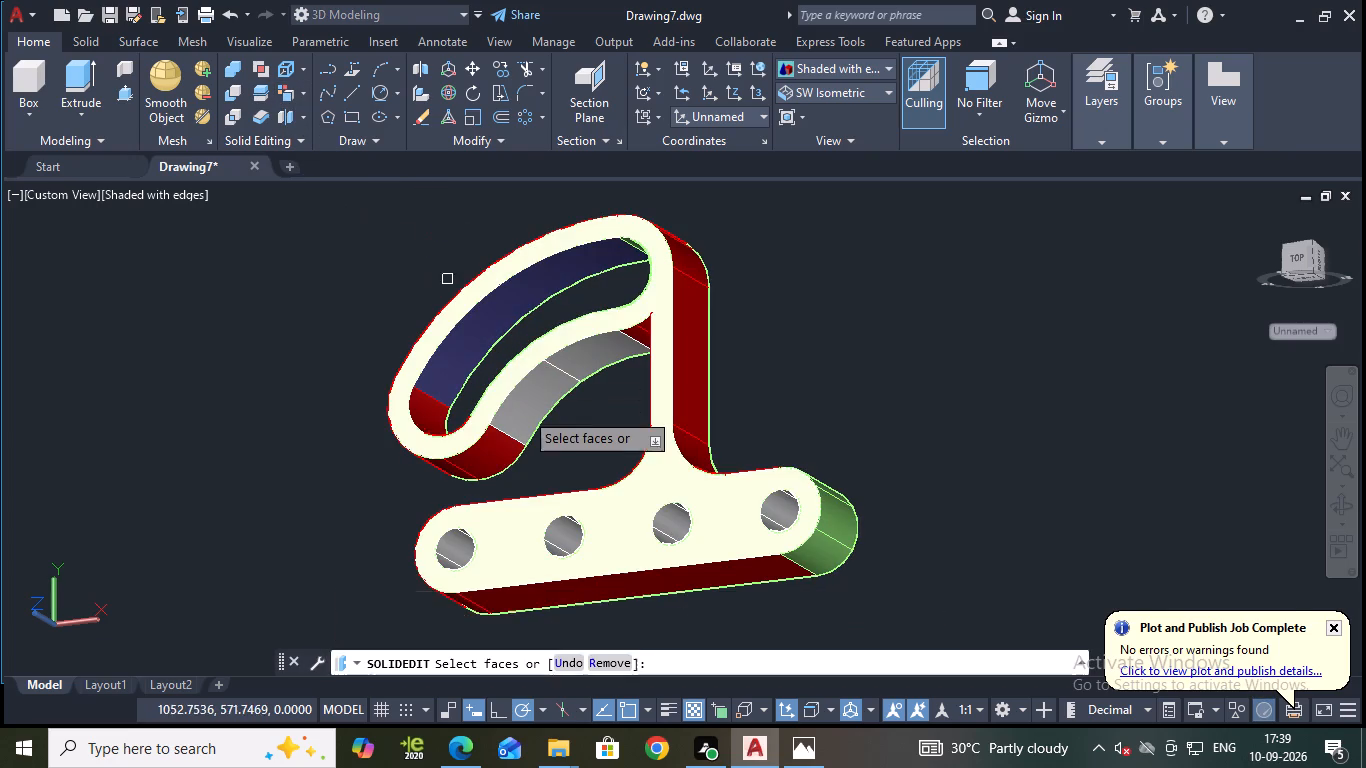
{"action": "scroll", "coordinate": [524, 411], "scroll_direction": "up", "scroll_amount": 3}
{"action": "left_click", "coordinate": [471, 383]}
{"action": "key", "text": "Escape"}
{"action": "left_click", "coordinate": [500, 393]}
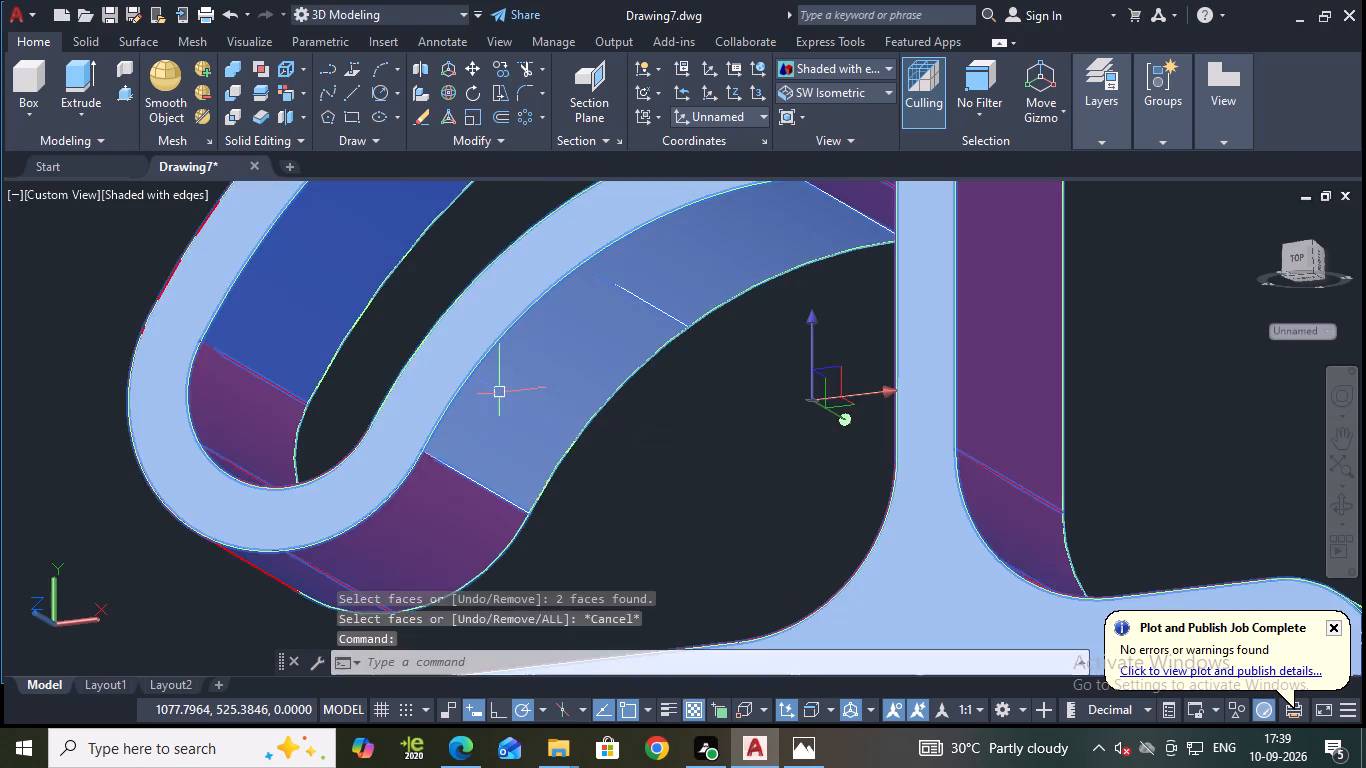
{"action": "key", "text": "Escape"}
Color the gray concave underside face of the curved arm with red index color 10.
{"action": "scroll", "coordinate": [709, 307], "scroll_direction": "down", "scroll_amount": 3}
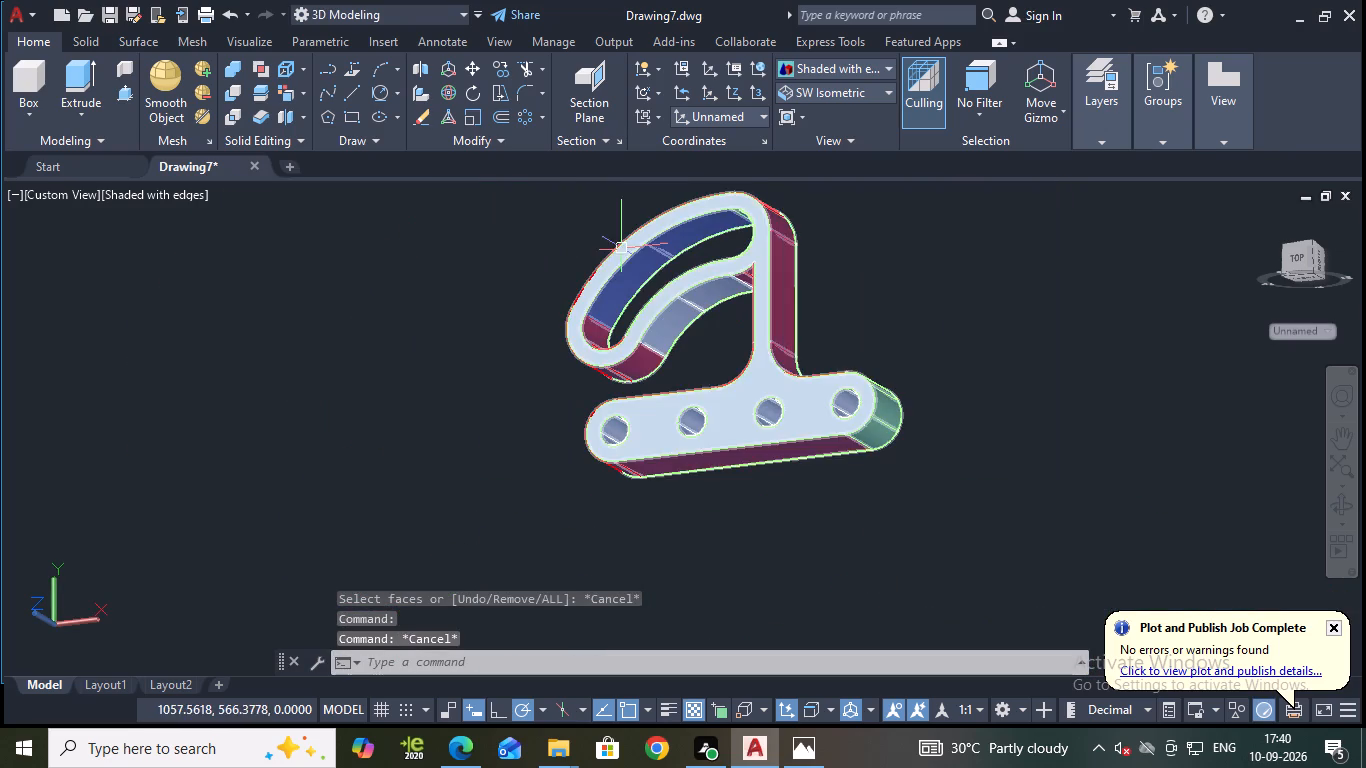
{"action": "middle_click_drag", "start_coordinate": [999, 341], "coordinate": [659, 392], "text": "shift"}
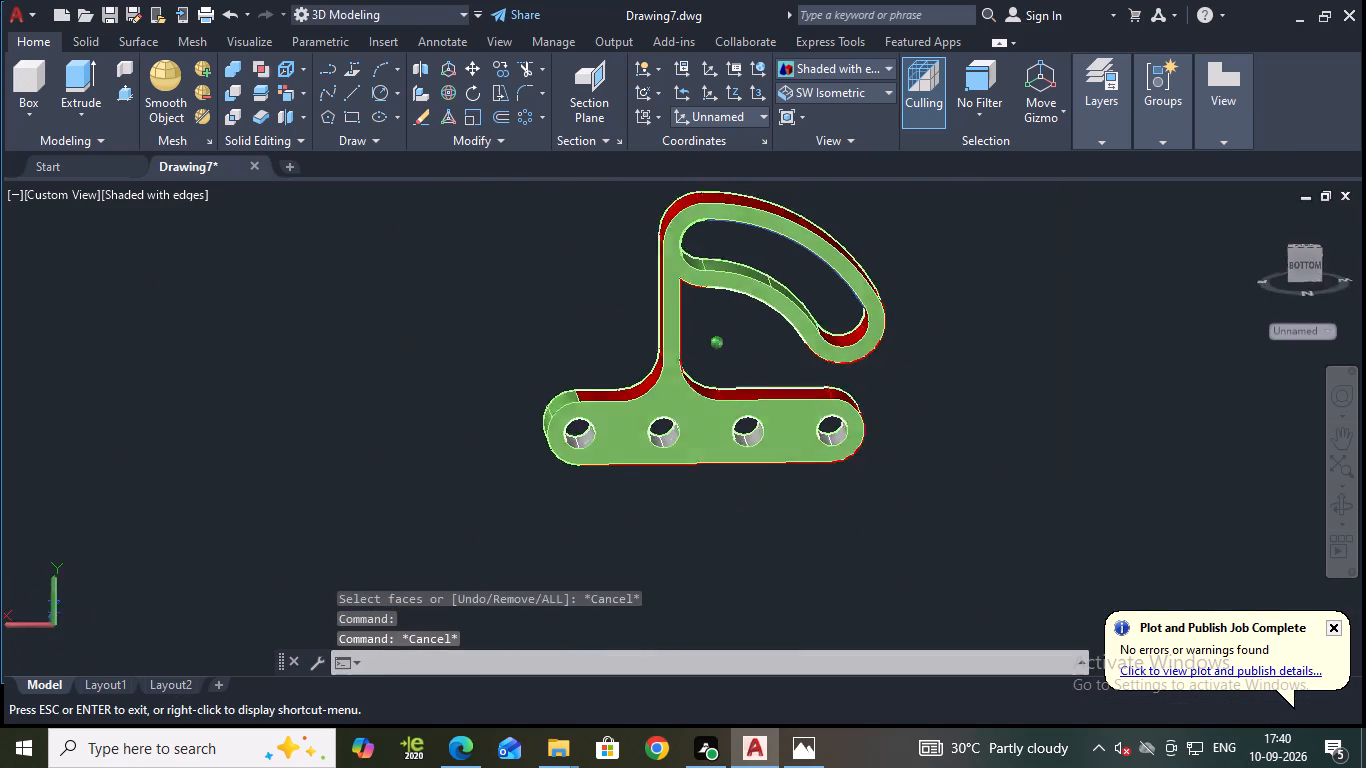
{"action": "middle_click_drag", "start_coordinate": [659, 392], "coordinate": [999, 317], "text": "shift"}
{"action": "scroll", "coordinate": [615, 200], "scroll_direction": "up", "scroll_amount": 2}
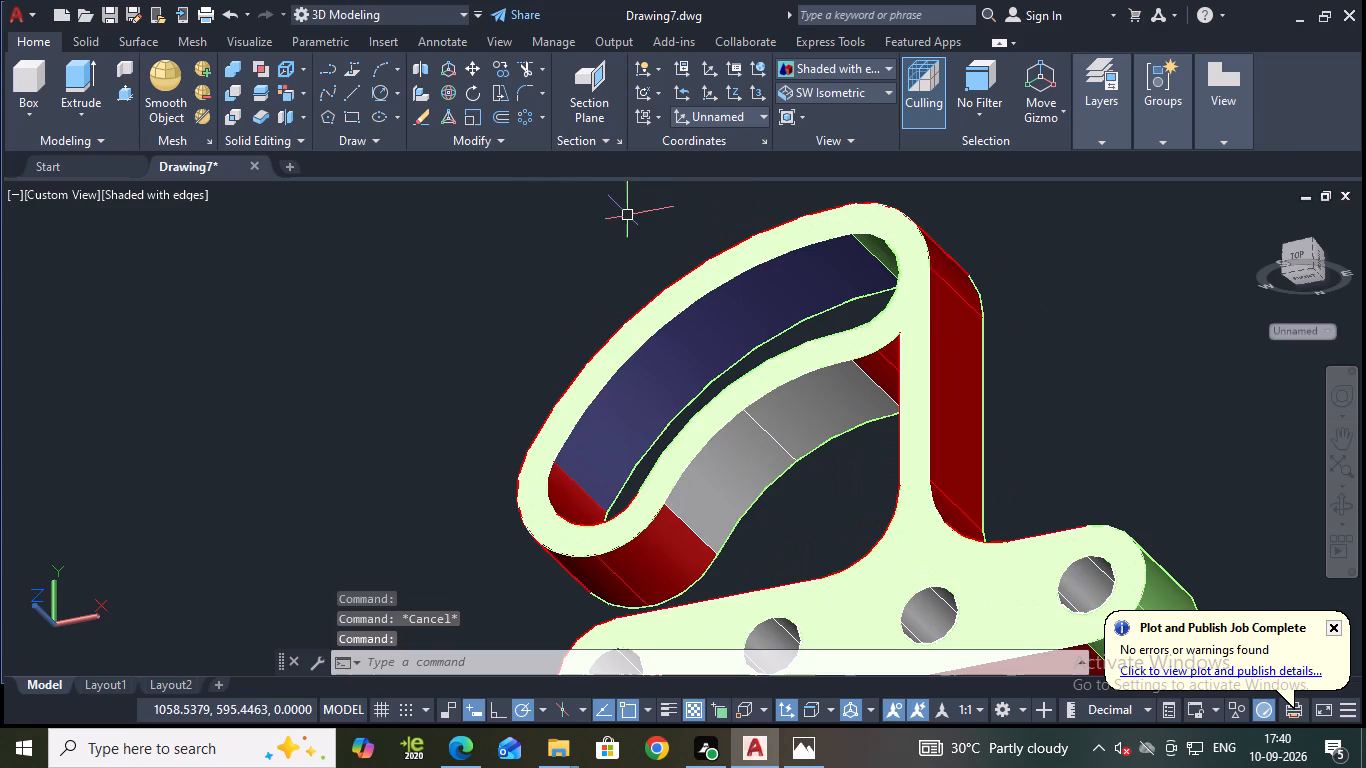
{"action": "scroll", "coordinate": [530, 200], "scroll_direction": "down", "scroll_amount": 2}
{"action": "middle_click_drag", "start_coordinate": [818, 288], "coordinate": [819, 319], "text": "shift"}
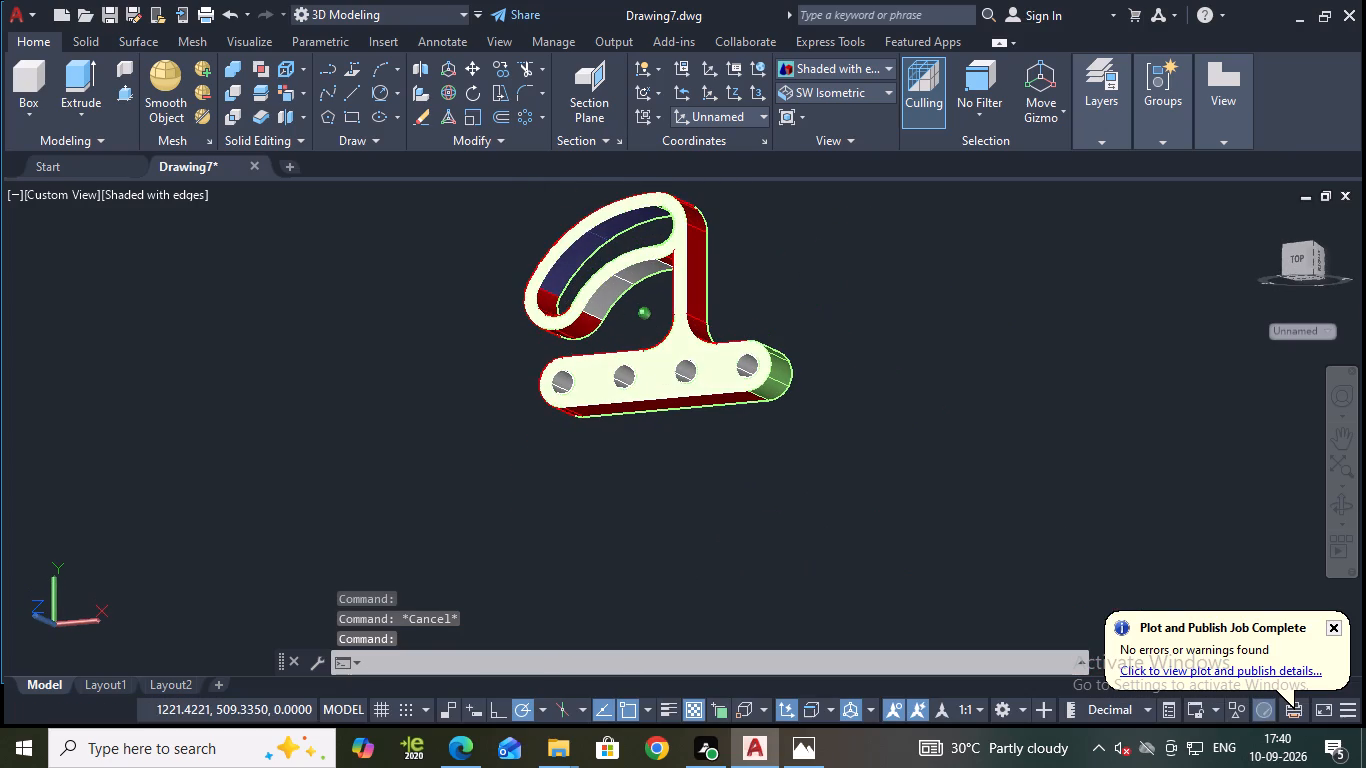
{"action": "left_click", "coordinate": [293, 91]}
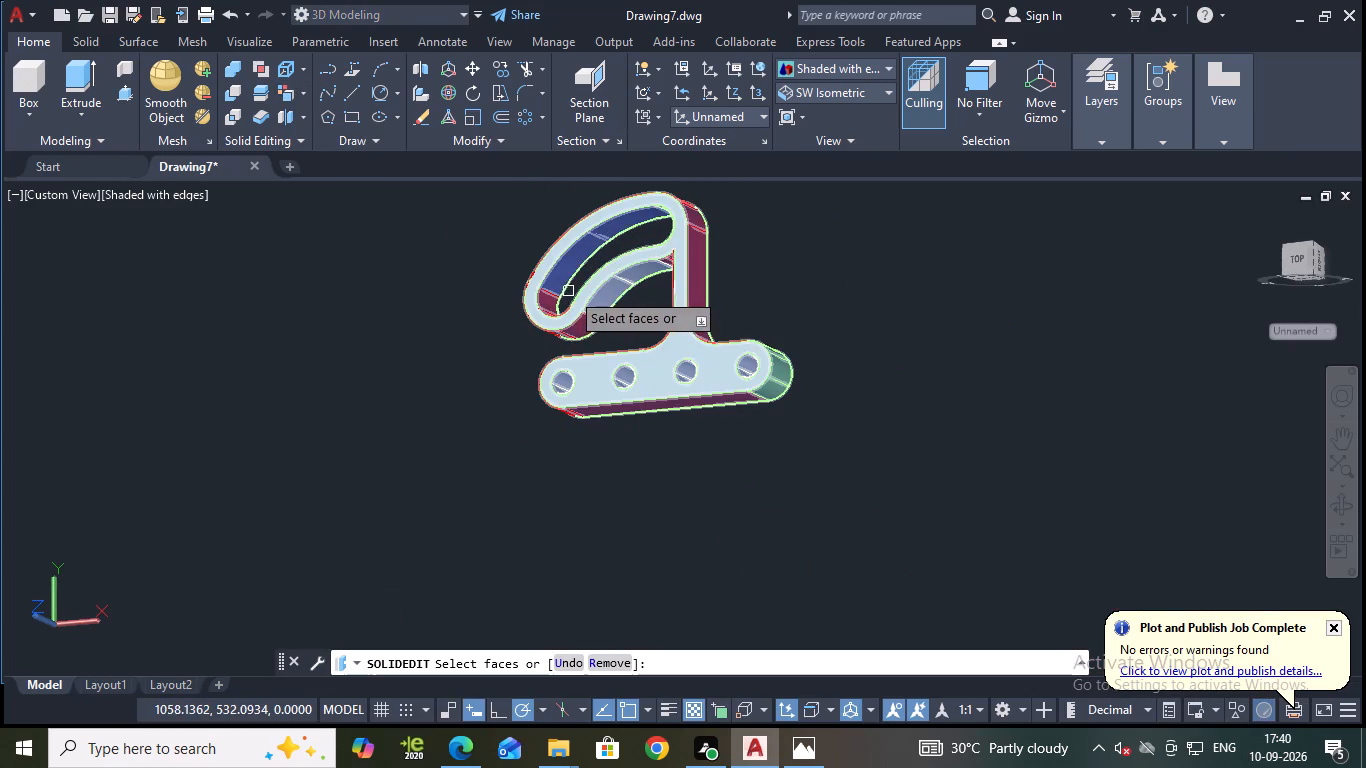
{"action": "left_click", "coordinate": [604, 293]}
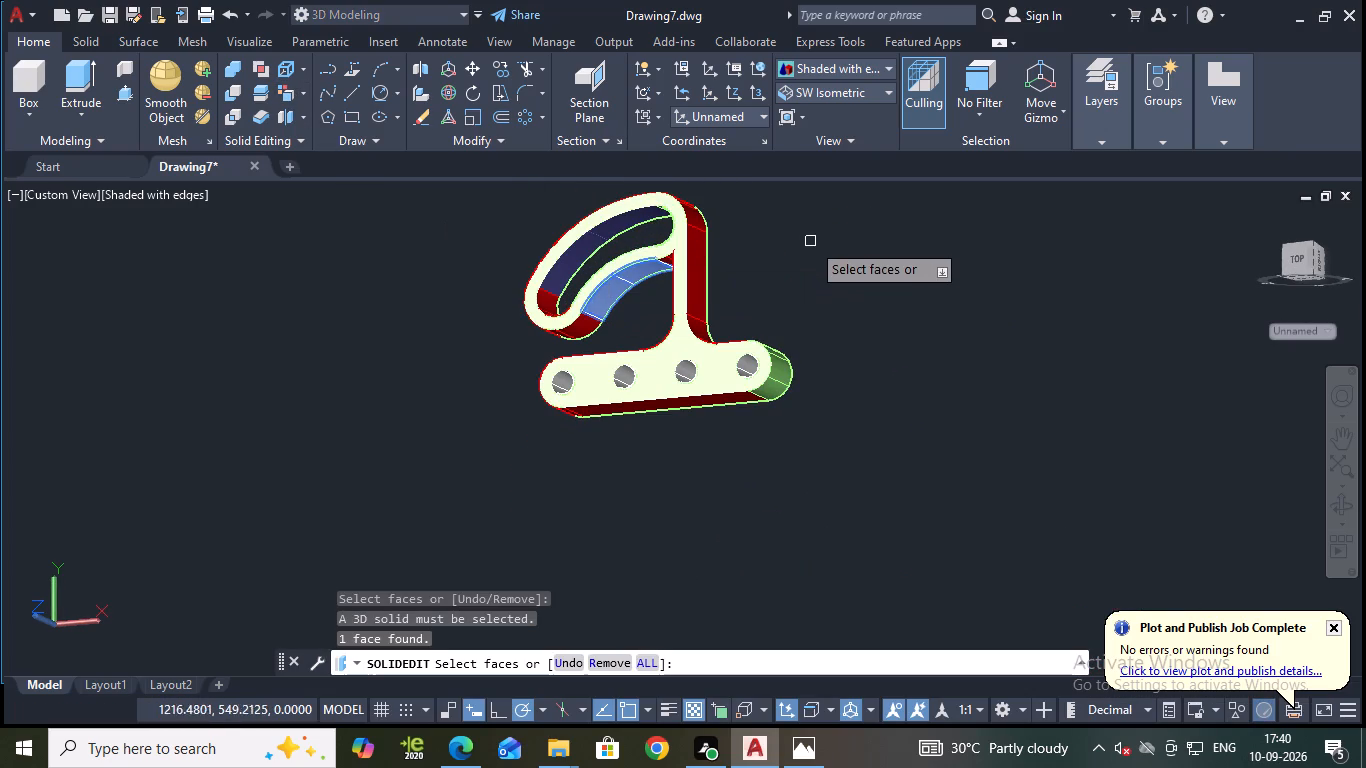
{"action": "key", "text": "Return"}
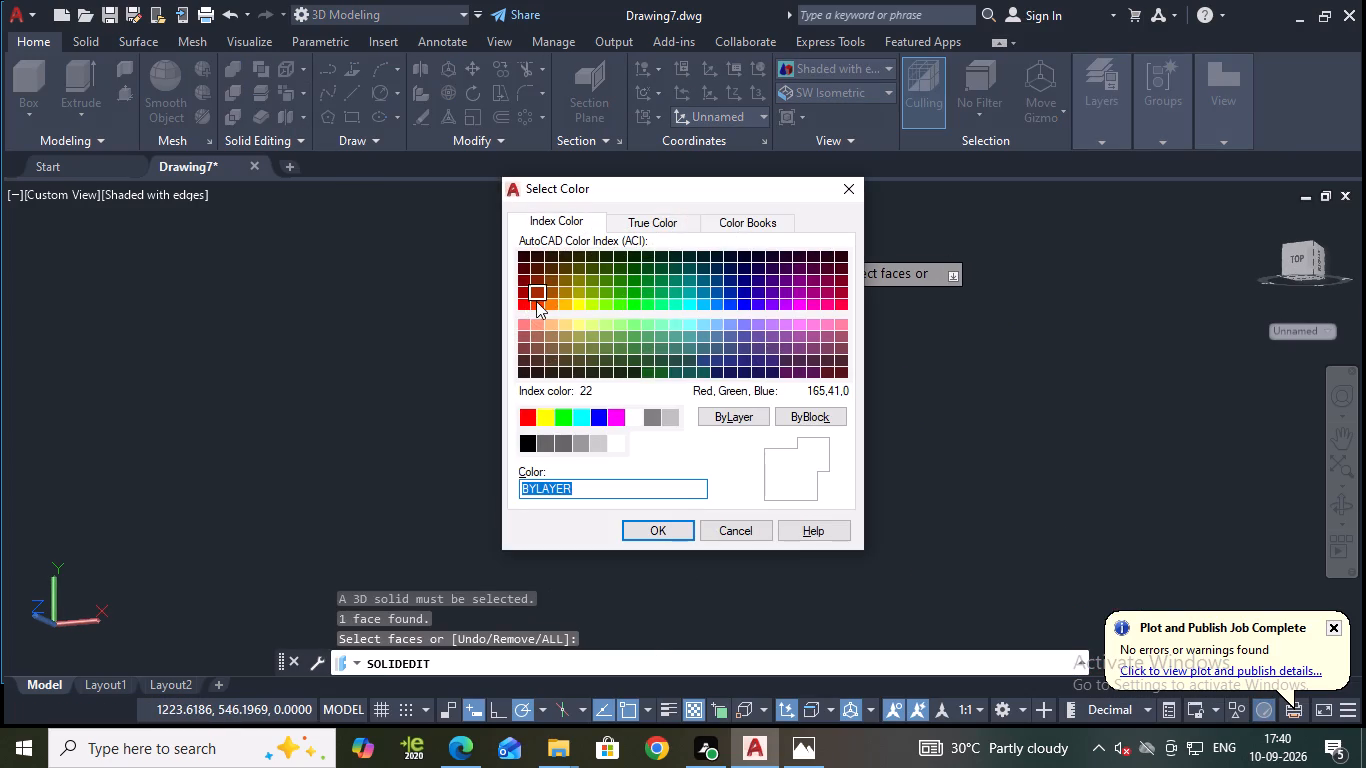
{"action": "left_click", "coordinate": [520, 303]}
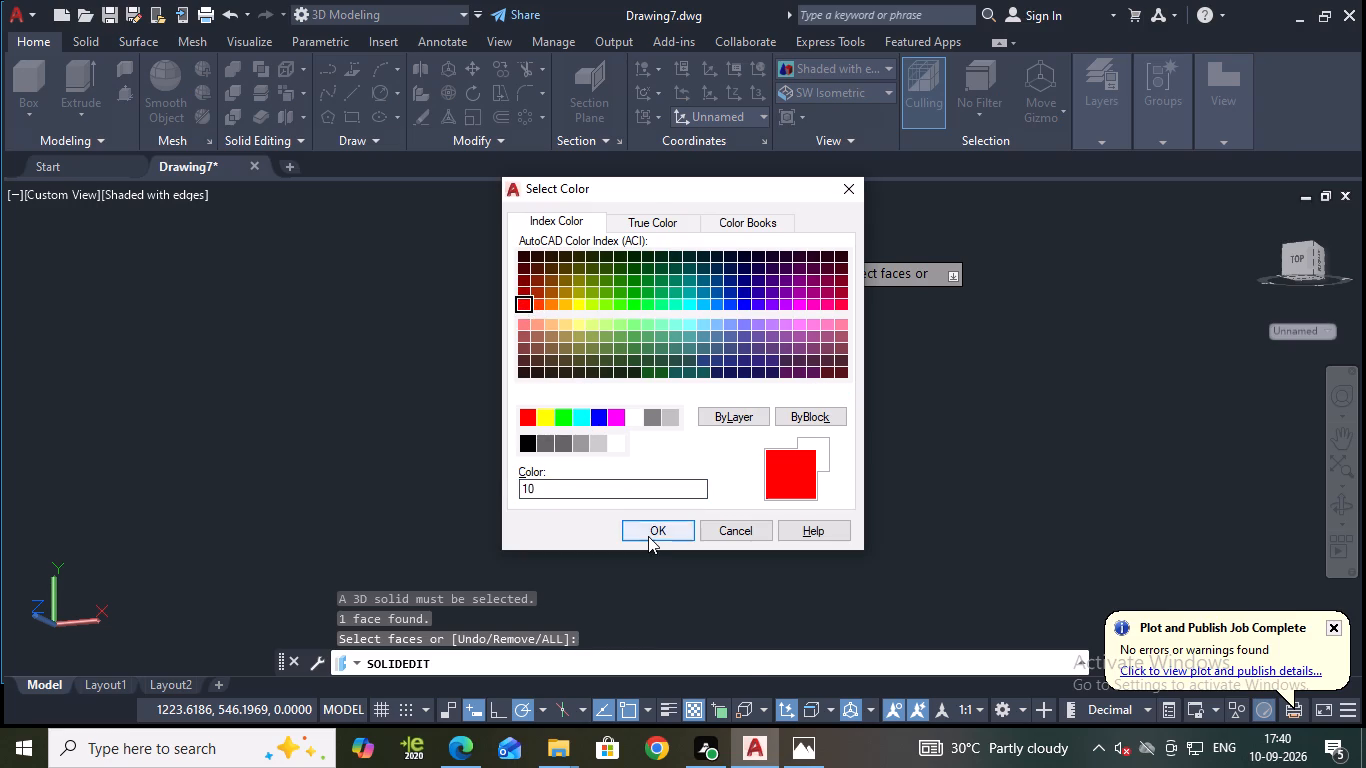
{"action": "left_click", "coordinate": [648, 536]}
{"action": "key", "text": "Return"}
{"action": "key", "text": "Return"}
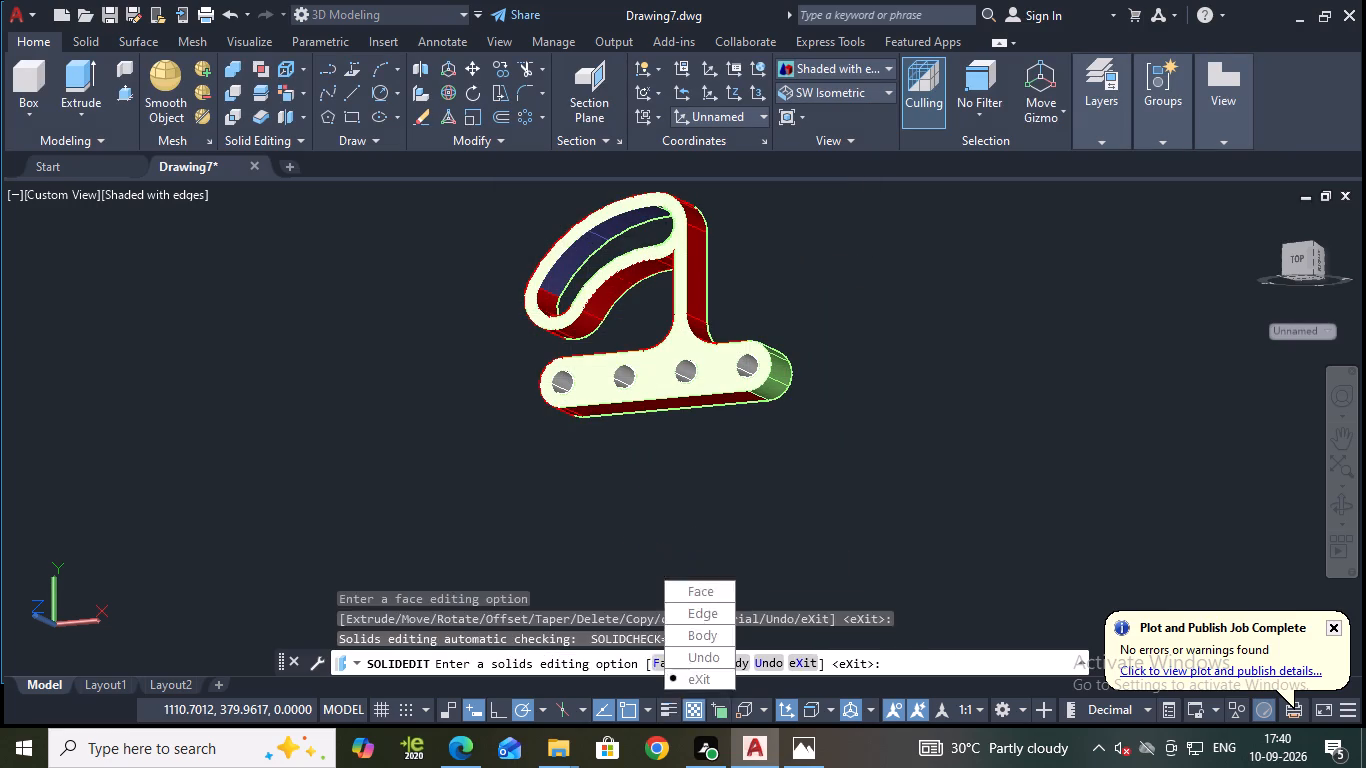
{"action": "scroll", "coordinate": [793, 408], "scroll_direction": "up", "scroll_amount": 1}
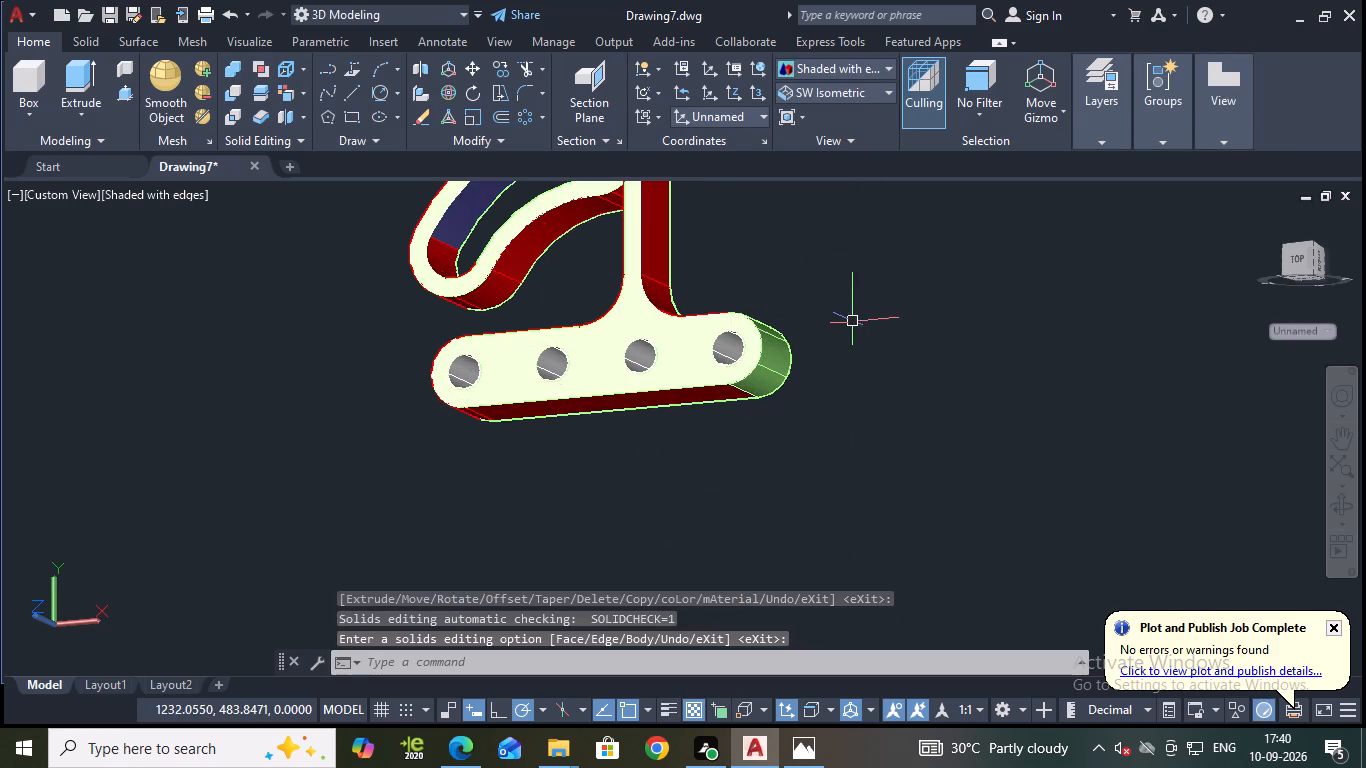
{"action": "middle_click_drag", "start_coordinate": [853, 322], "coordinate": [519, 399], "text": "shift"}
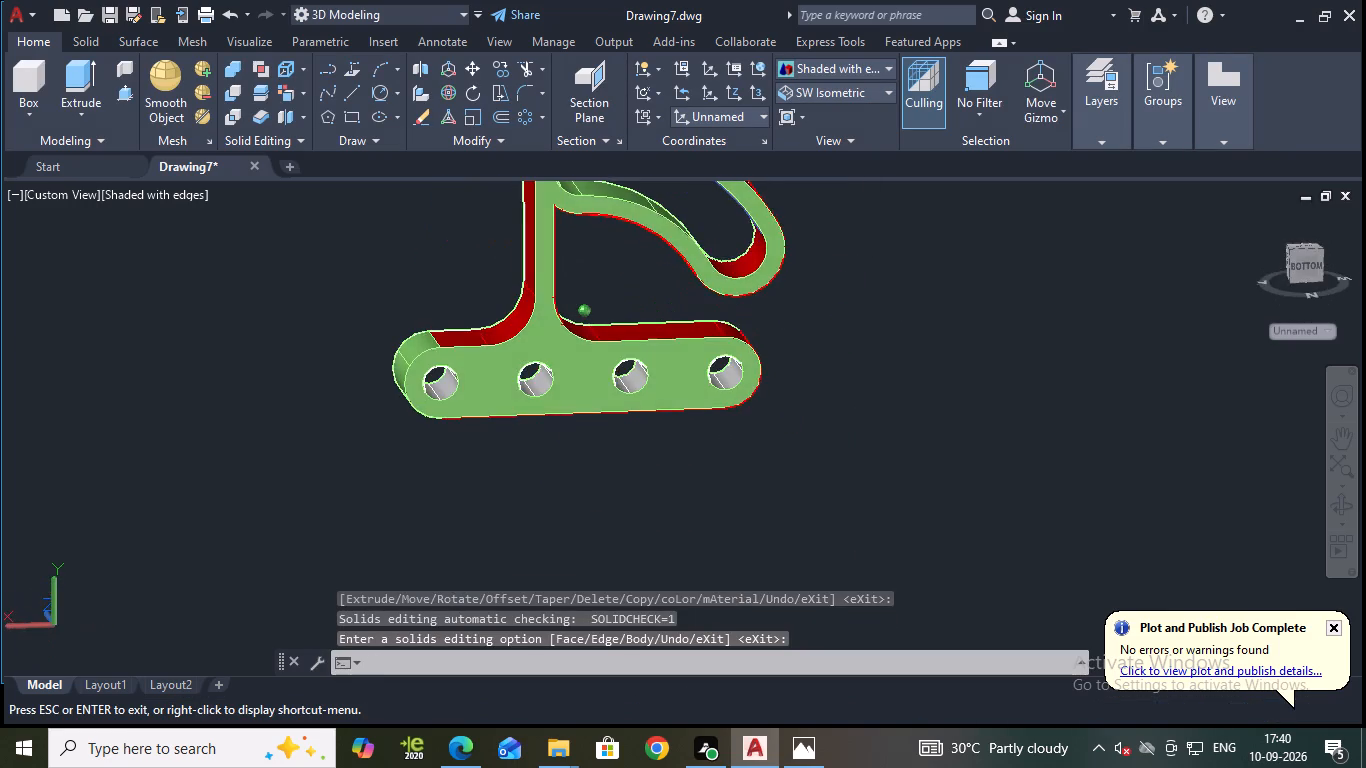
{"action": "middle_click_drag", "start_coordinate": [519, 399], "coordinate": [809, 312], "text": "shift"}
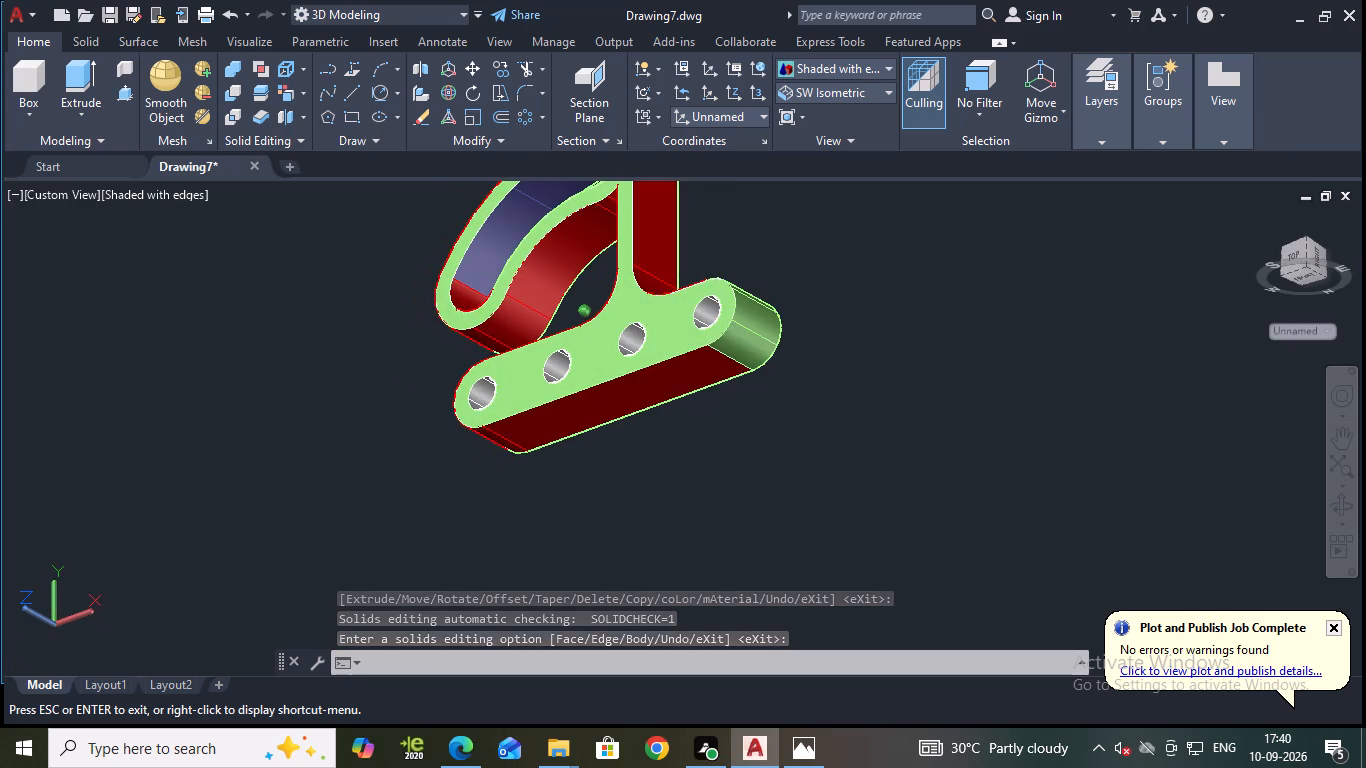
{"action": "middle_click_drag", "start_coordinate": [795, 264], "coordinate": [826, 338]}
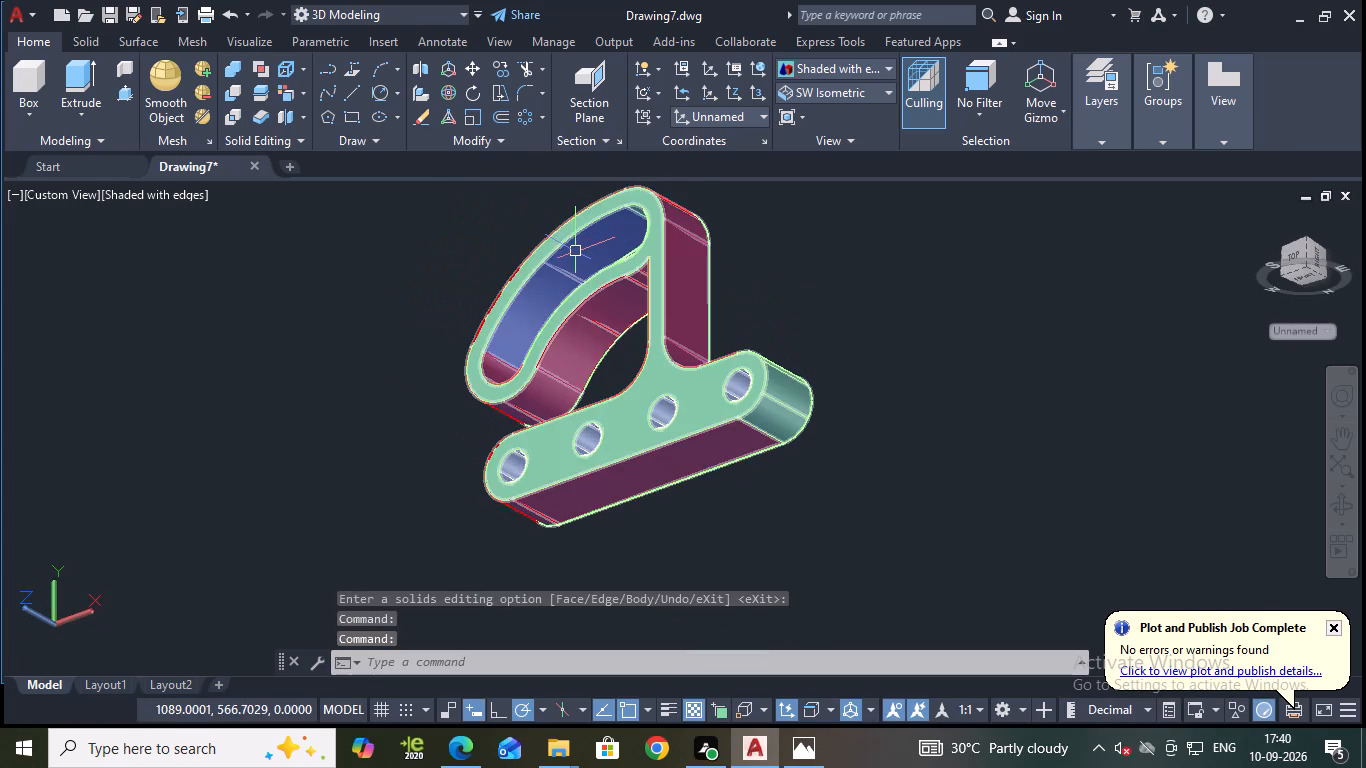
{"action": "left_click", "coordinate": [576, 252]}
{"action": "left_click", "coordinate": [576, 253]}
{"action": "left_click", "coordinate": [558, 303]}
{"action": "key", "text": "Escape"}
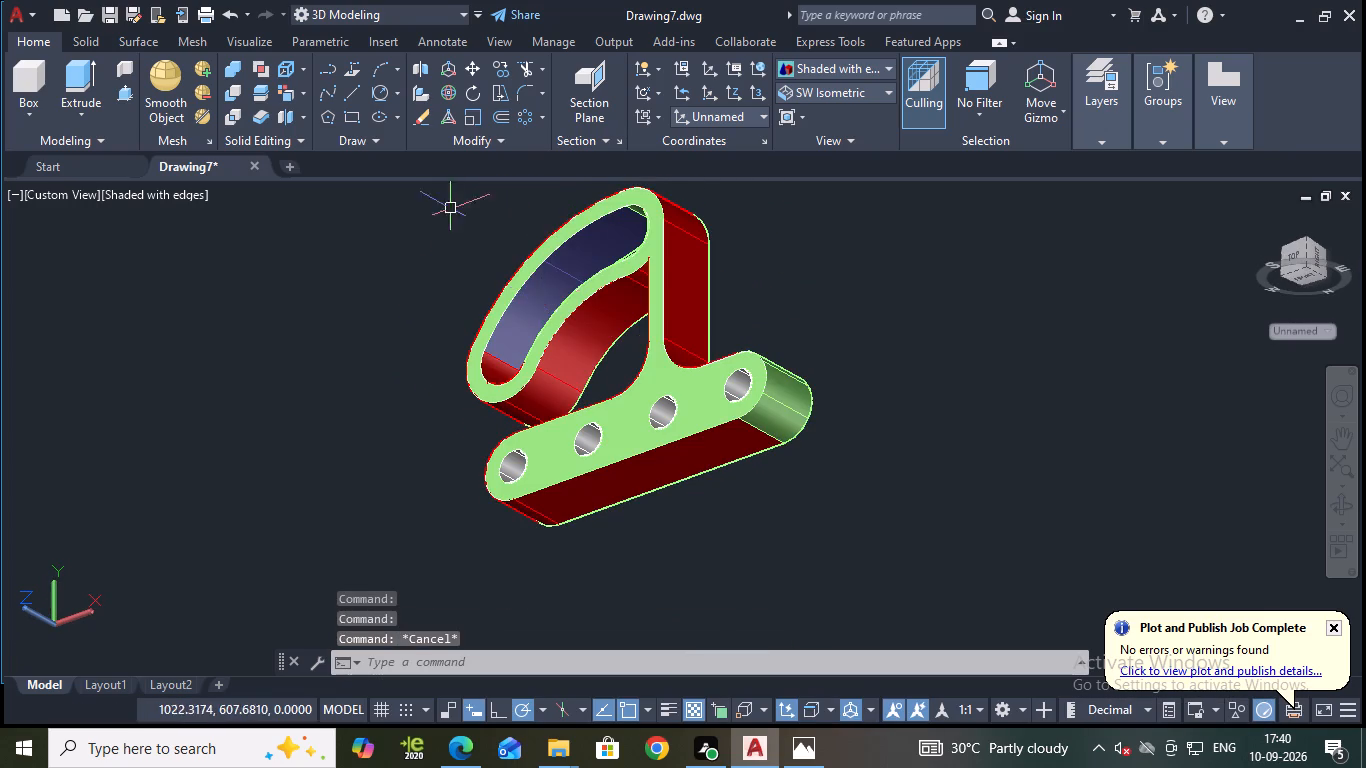
Color the uncolored upper curved inner face of the arm's slot with red index color 10 and finish face editing.
{"action": "left_click", "coordinate": [279, 94]}
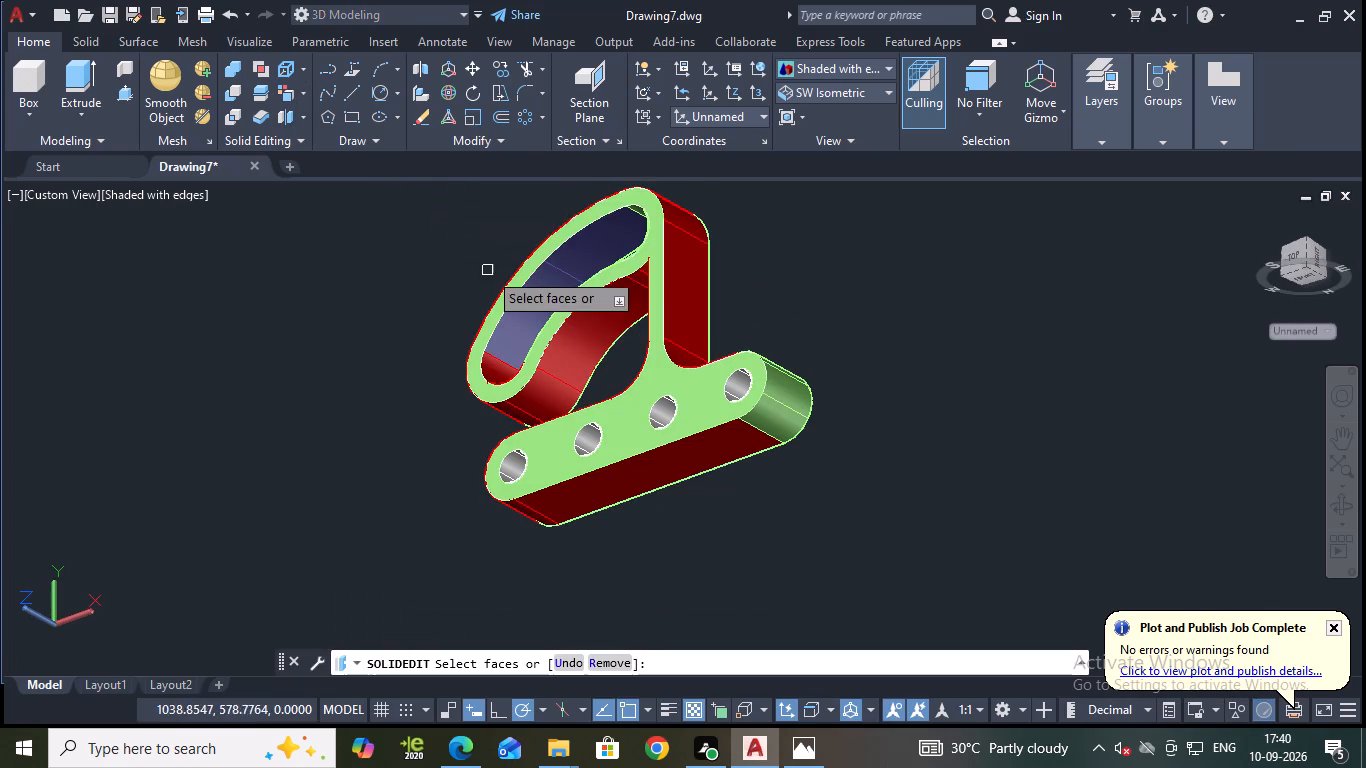
{"action": "left_click", "coordinate": [514, 357]}
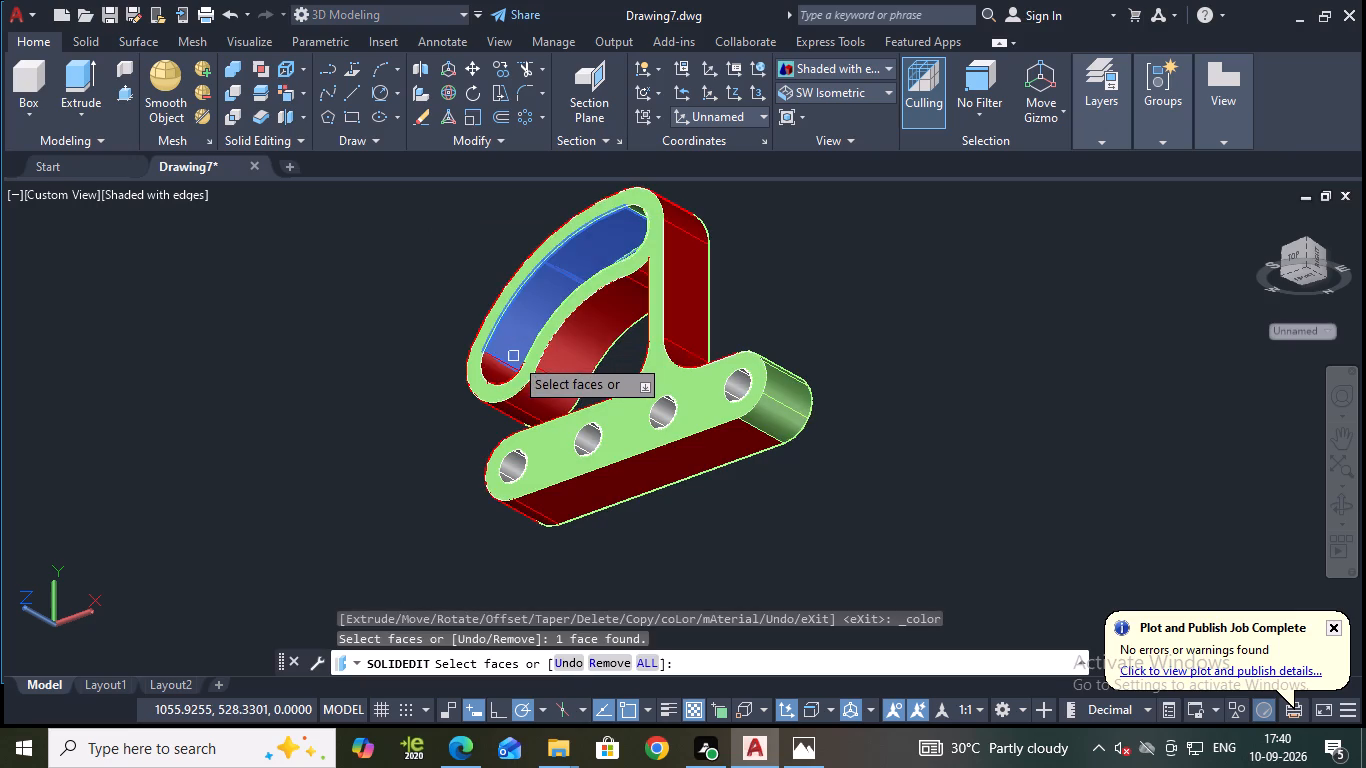
{"action": "key", "text": "Return"}
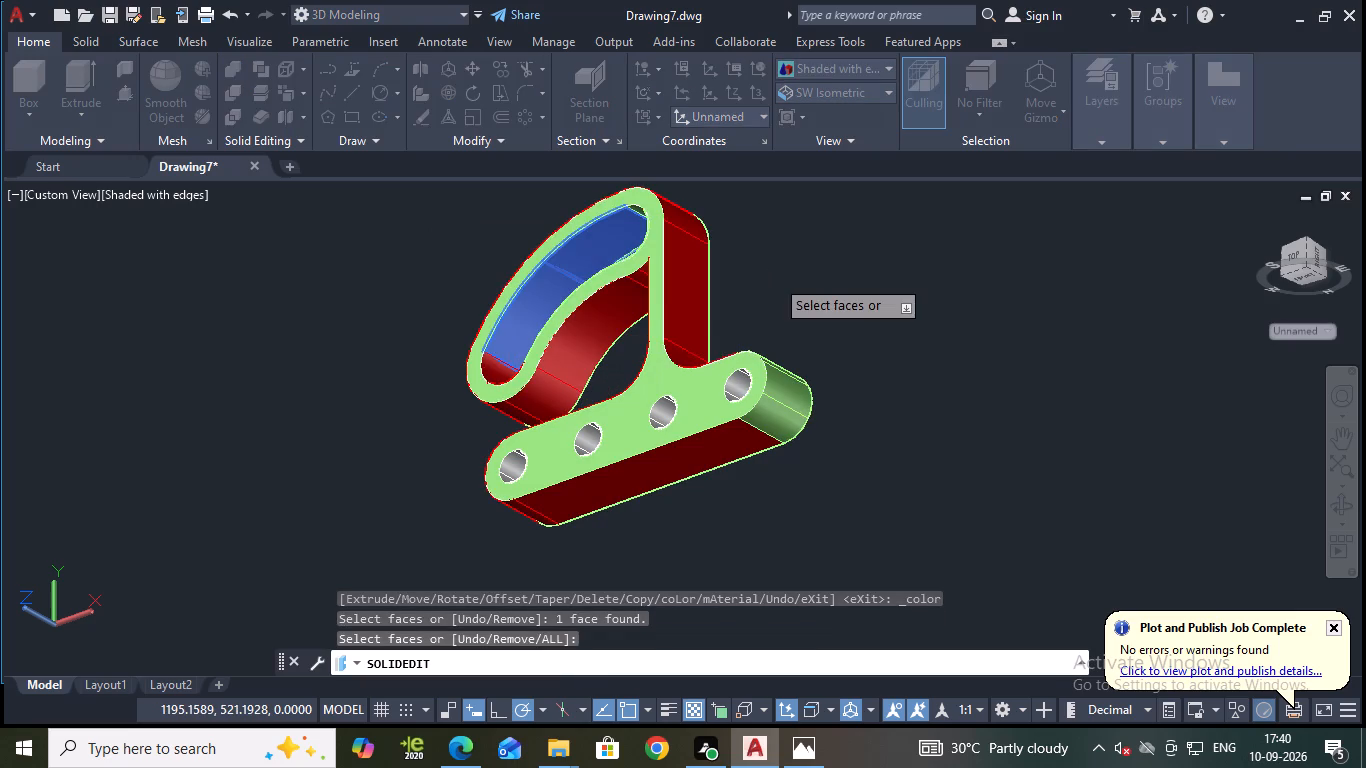
{"action": "left_click", "coordinate": [522, 302]}
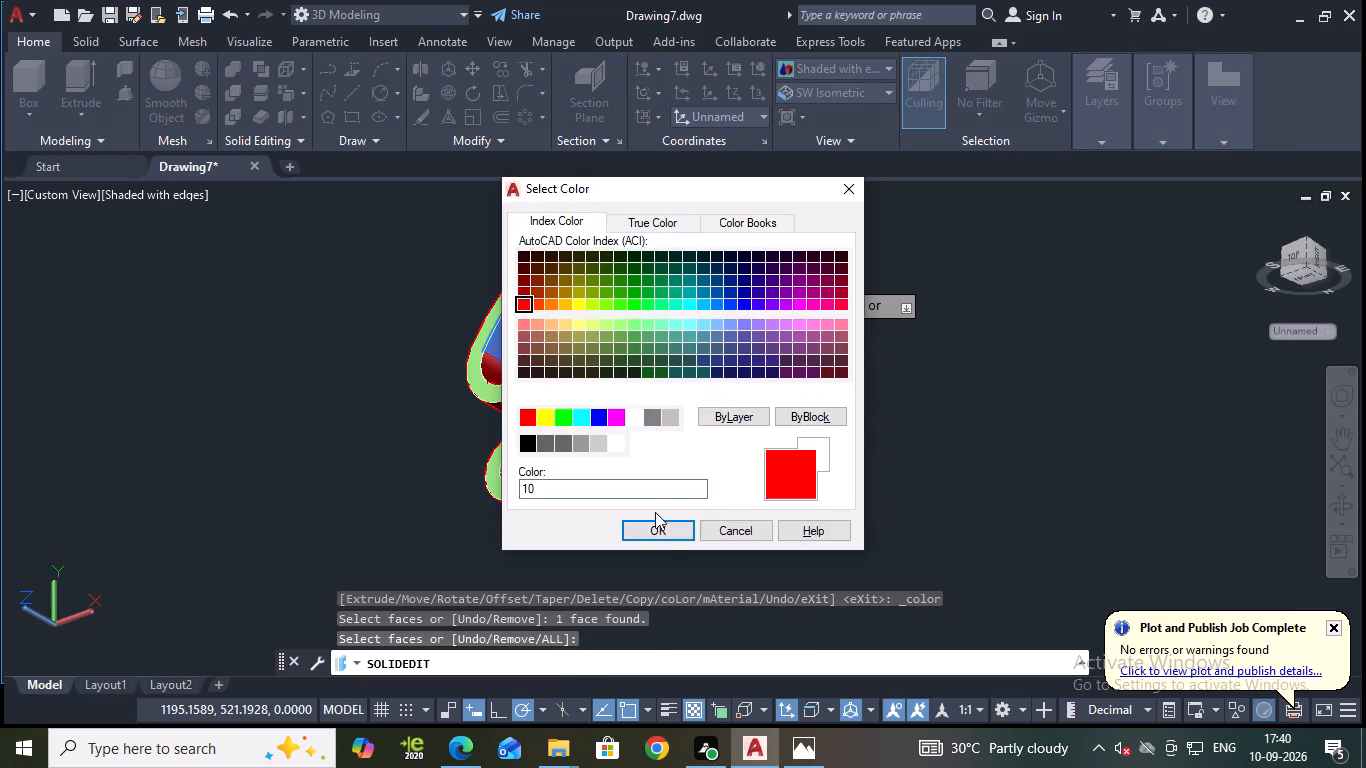
{"action": "left_click", "coordinate": [663, 533]}
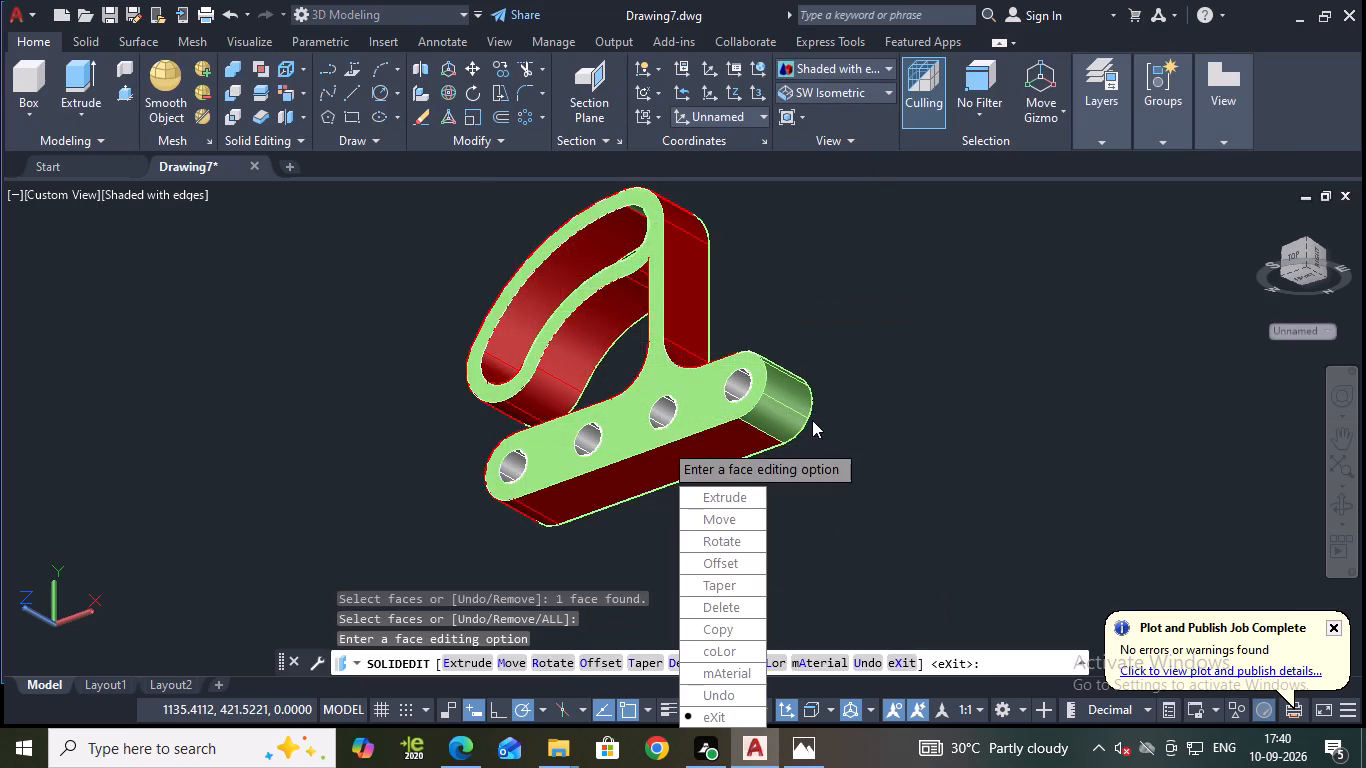
{"action": "key", "text": "Return"}
{"action": "key", "text": "Return"}
Color the inner faces of all four base holes with magenta index color 210 and finish face editing.
{"action": "middle_click_drag", "start_coordinate": [848, 357], "coordinate": [615, 465], "text": "shift"}
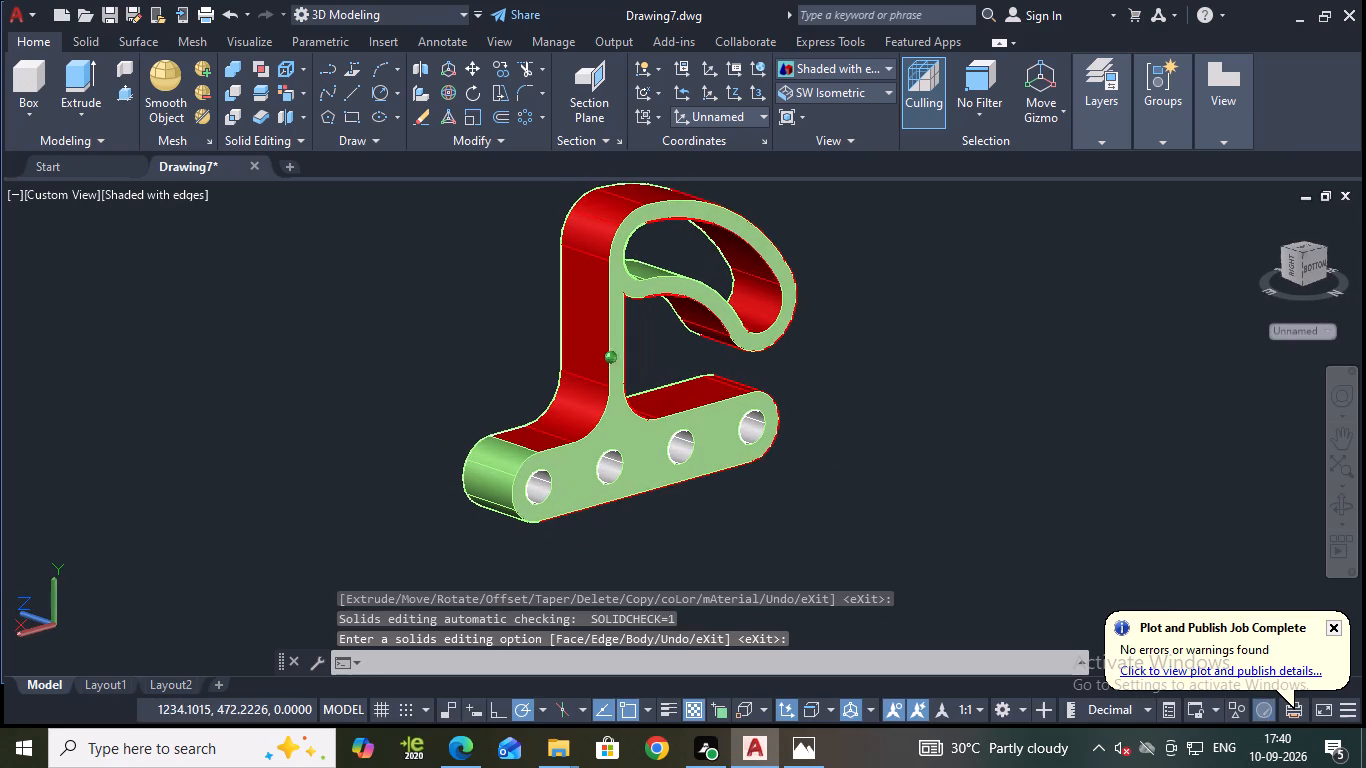
{"action": "left_click", "coordinate": [281, 91]}
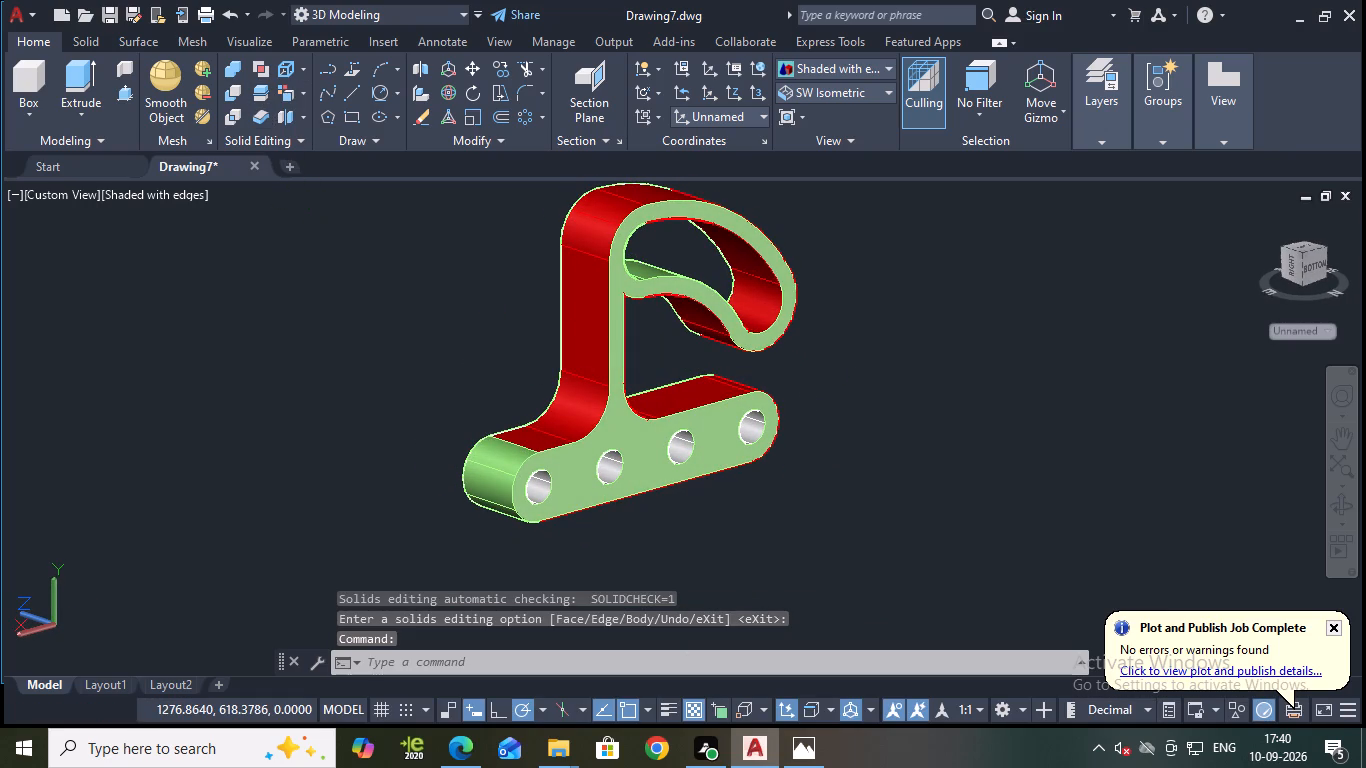
{"action": "left_click", "coordinate": [754, 427]}
{"action": "left_click", "coordinate": [685, 449]}
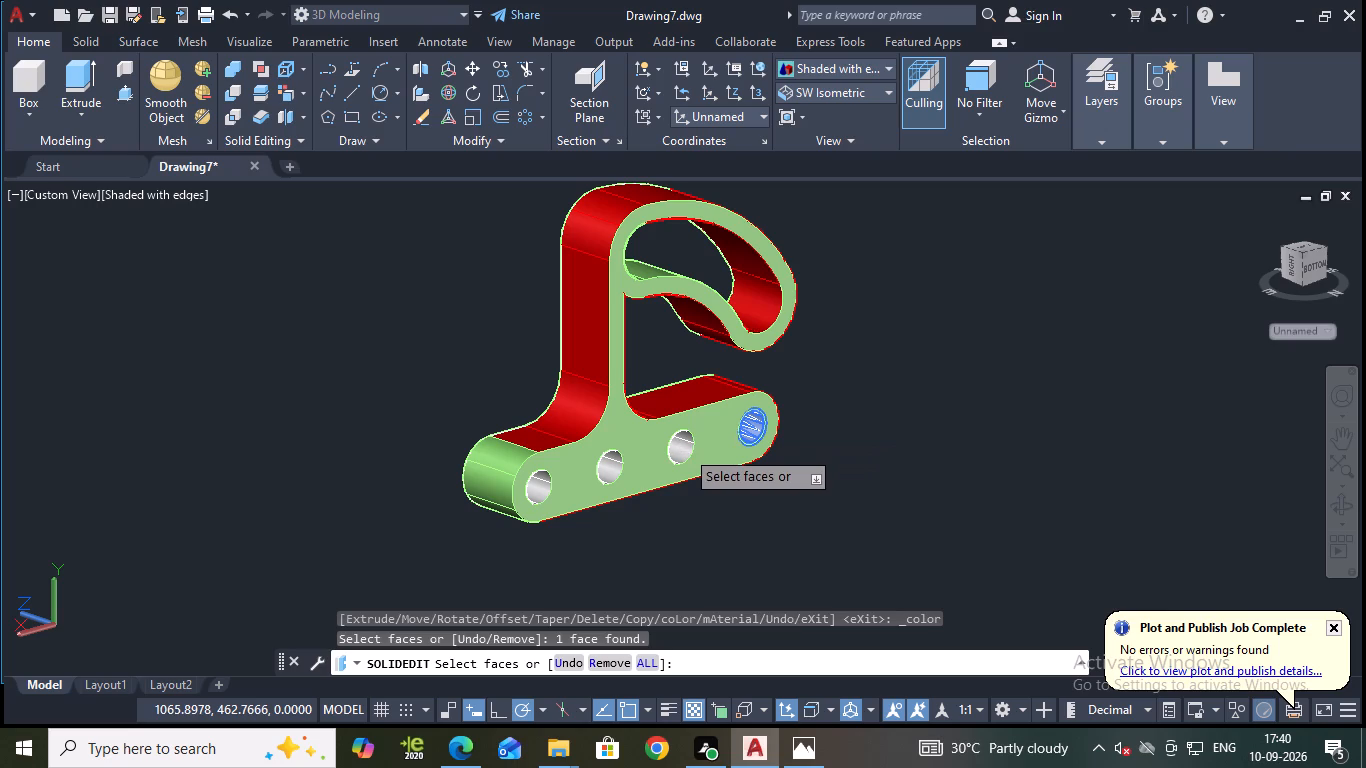
{"action": "left_click", "coordinate": [610, 473]}
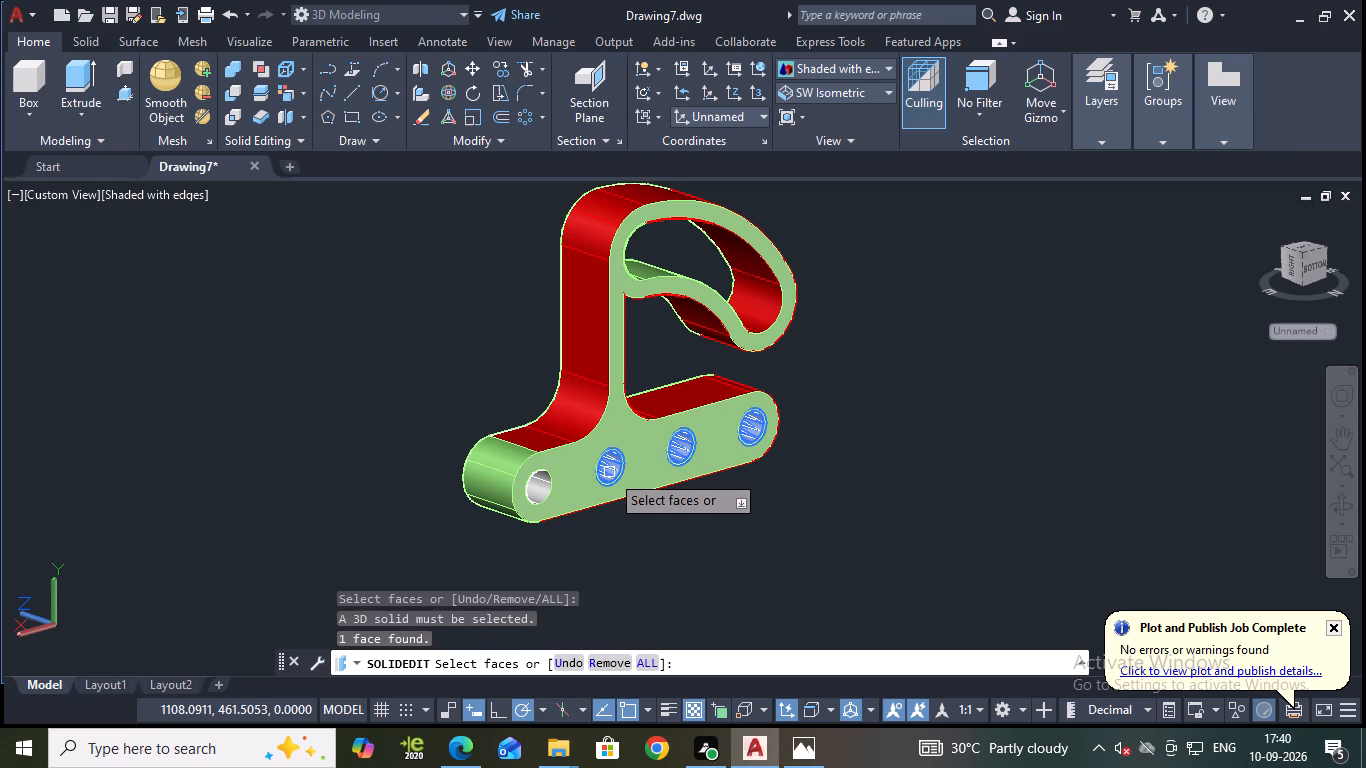
{"action": "left_click", "coordinate": [540, 490]}
{"action": "key", "text": "Return"}
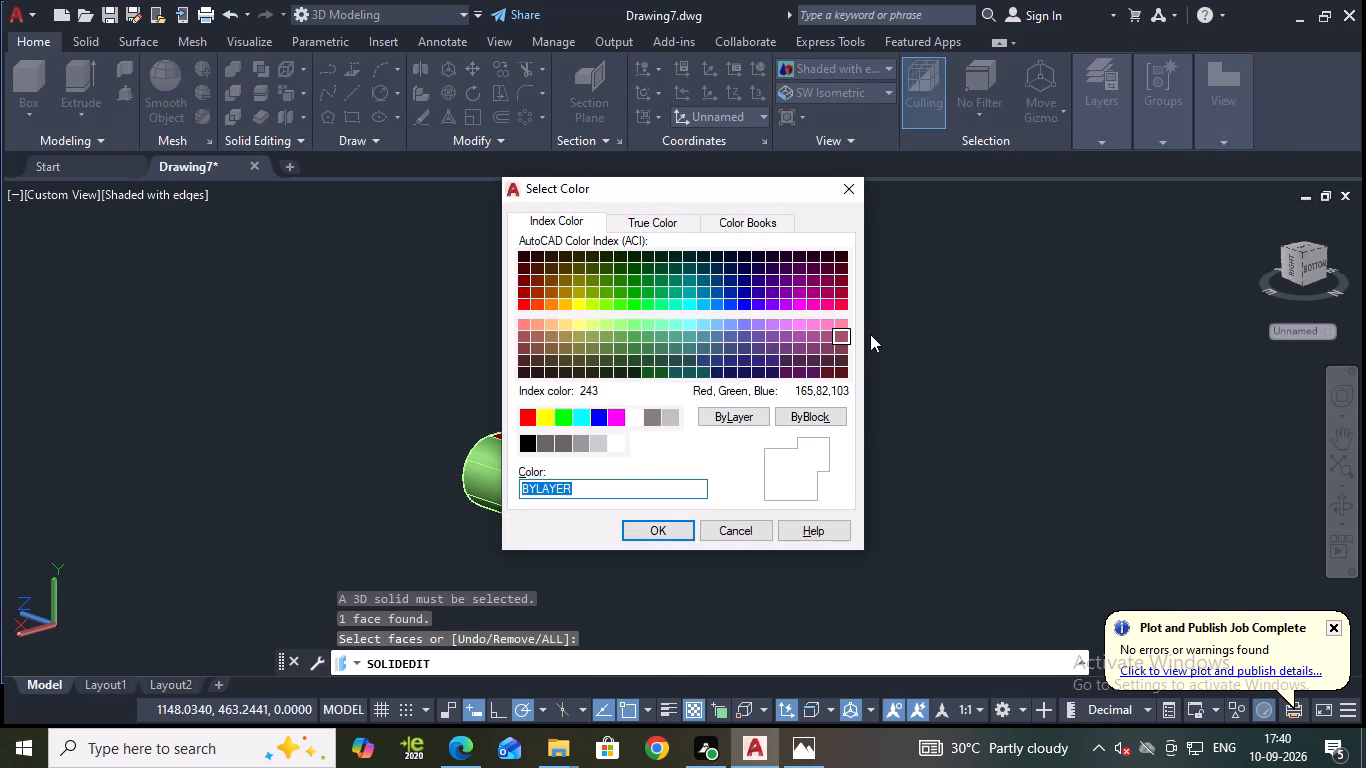
{"action": "left_click", "coordinate": [807, 302]}
{"action": "left_click", "coordinate": [674, 538]}
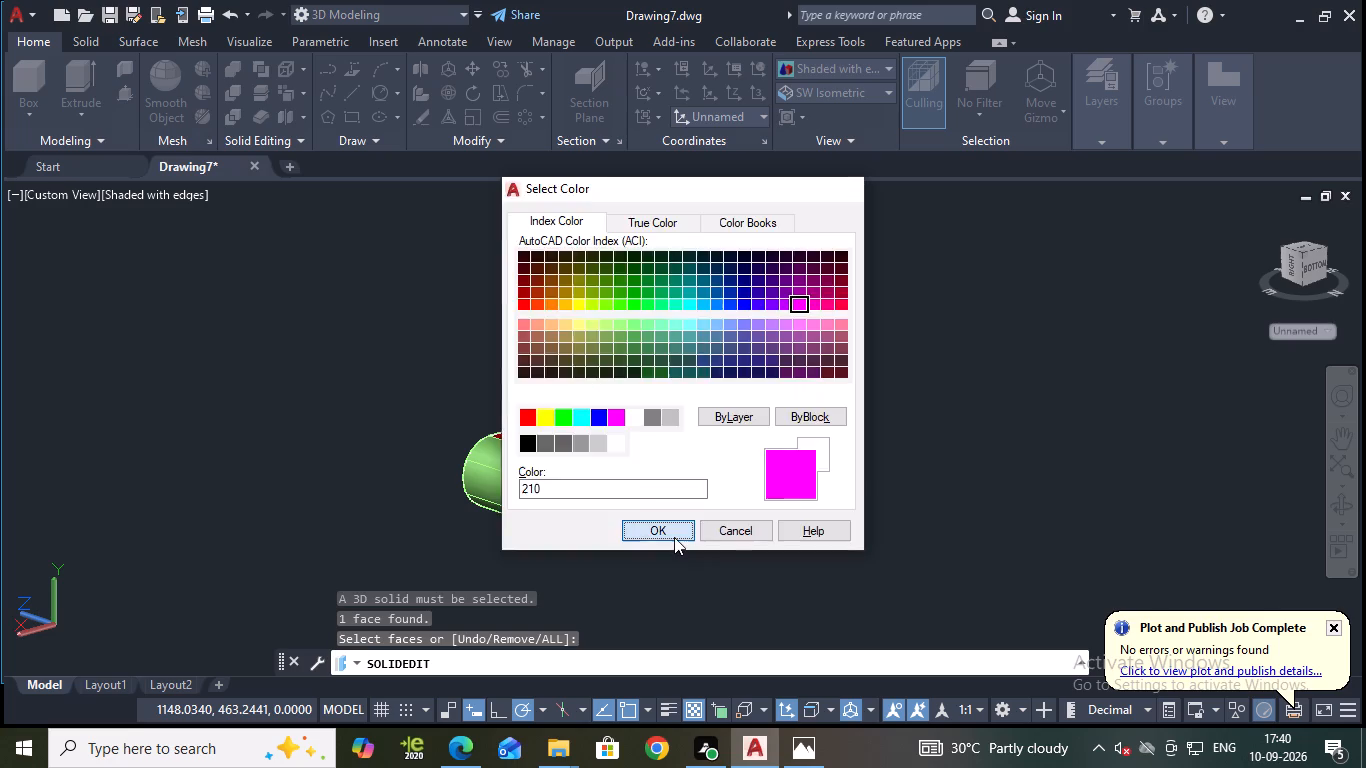
{"action": "key", "text": "Return"}
{"action": "key", "text": "Return"}
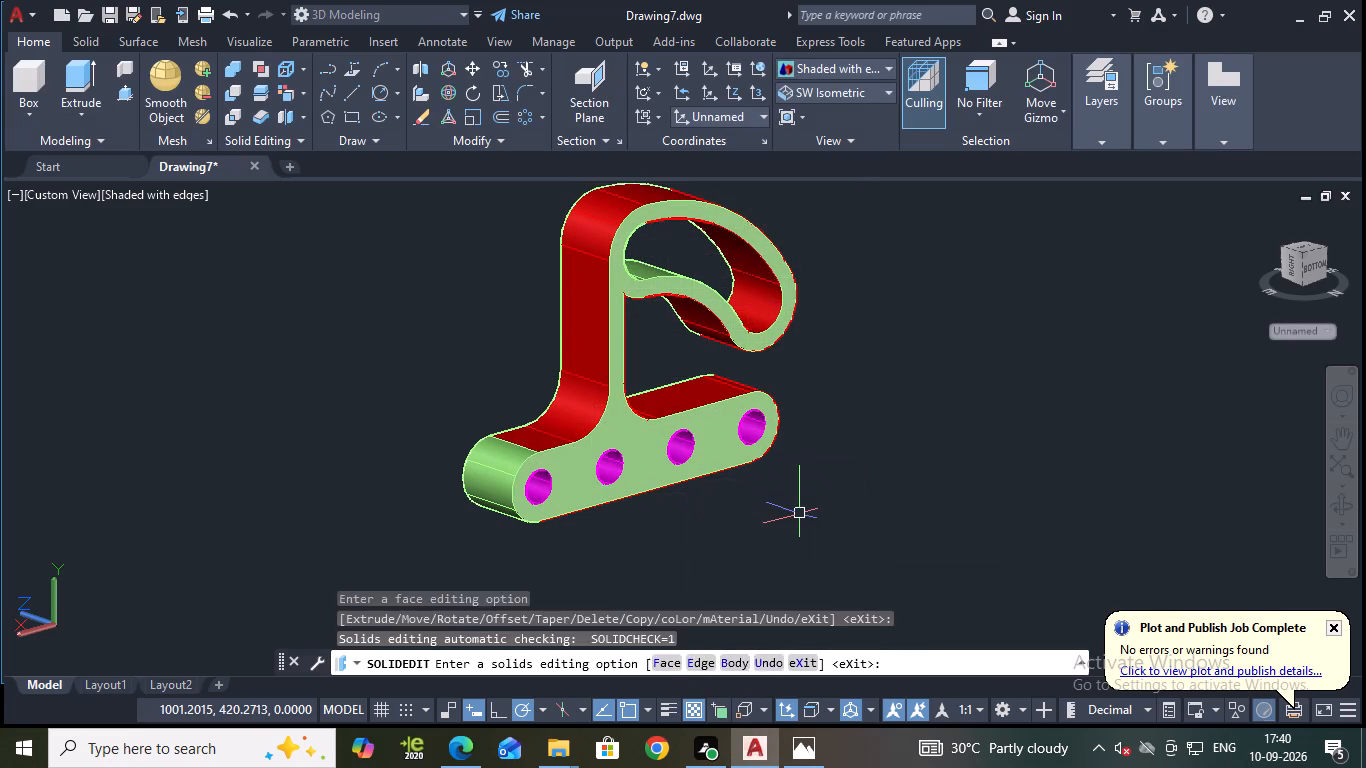
Save the drawing as "three dimentional mechanical bracket" in the 10-9-26 folder inside the desktop's VAMSI folder.
{"action": "key", "text": "ctrl+s"}
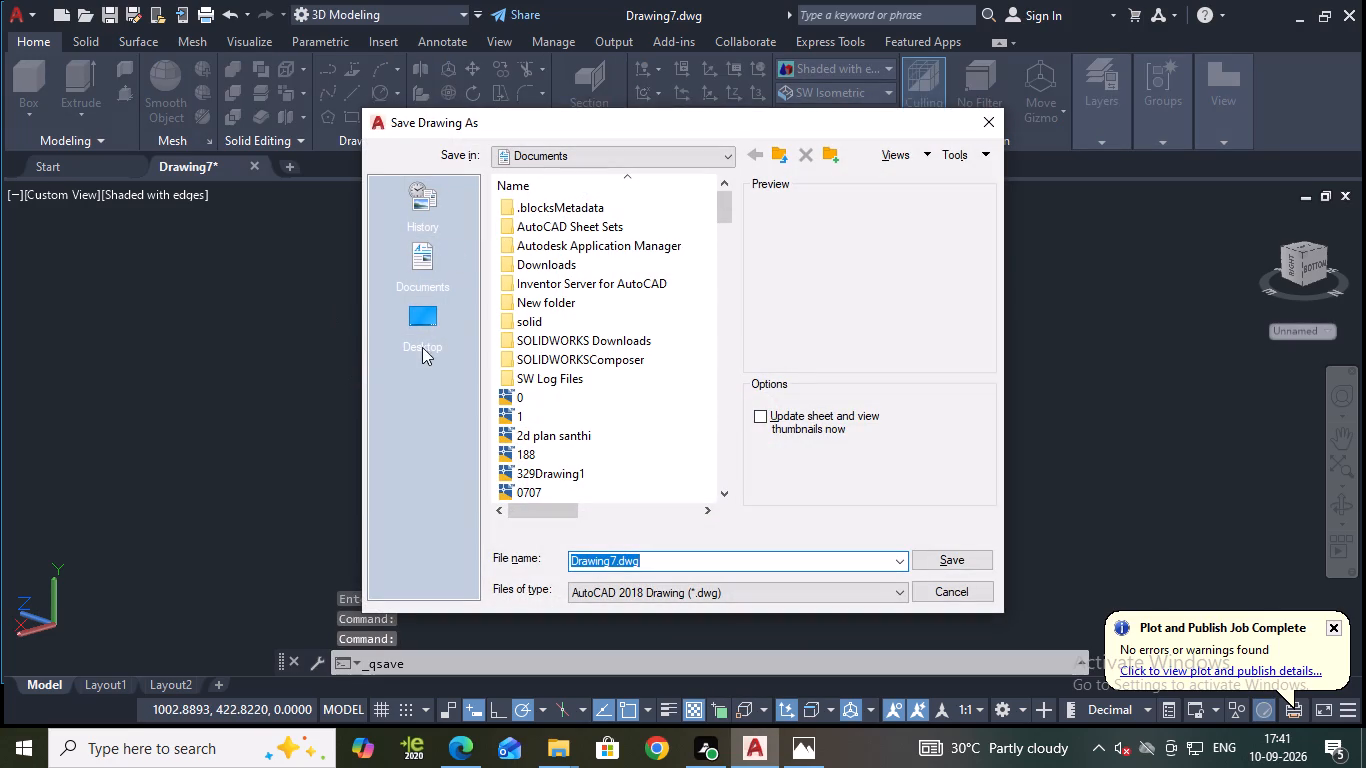
{"action": "double_click", "coordinate": [423, 332]}
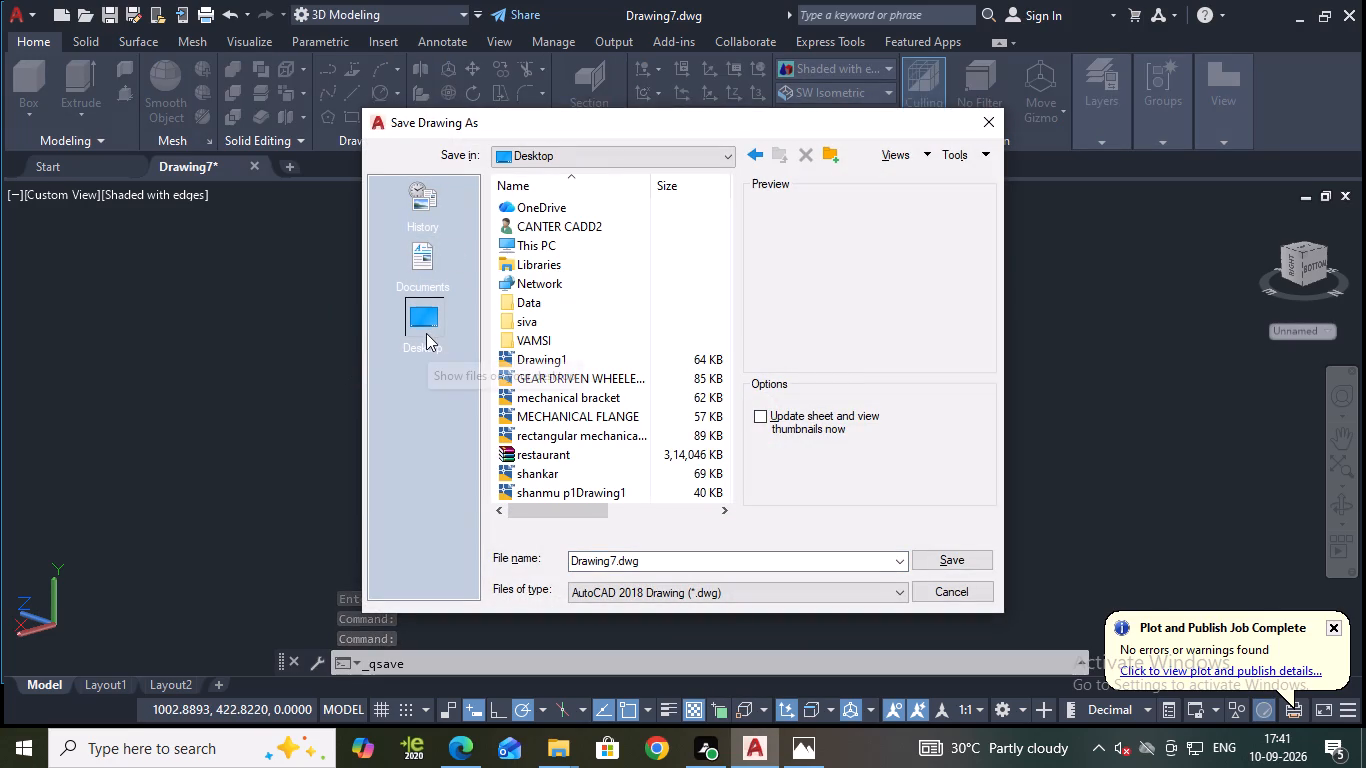
{"action": "double_click", "coordinate": [521, 331]}
{"action": "double_click", "coordinate": [522, 229]}
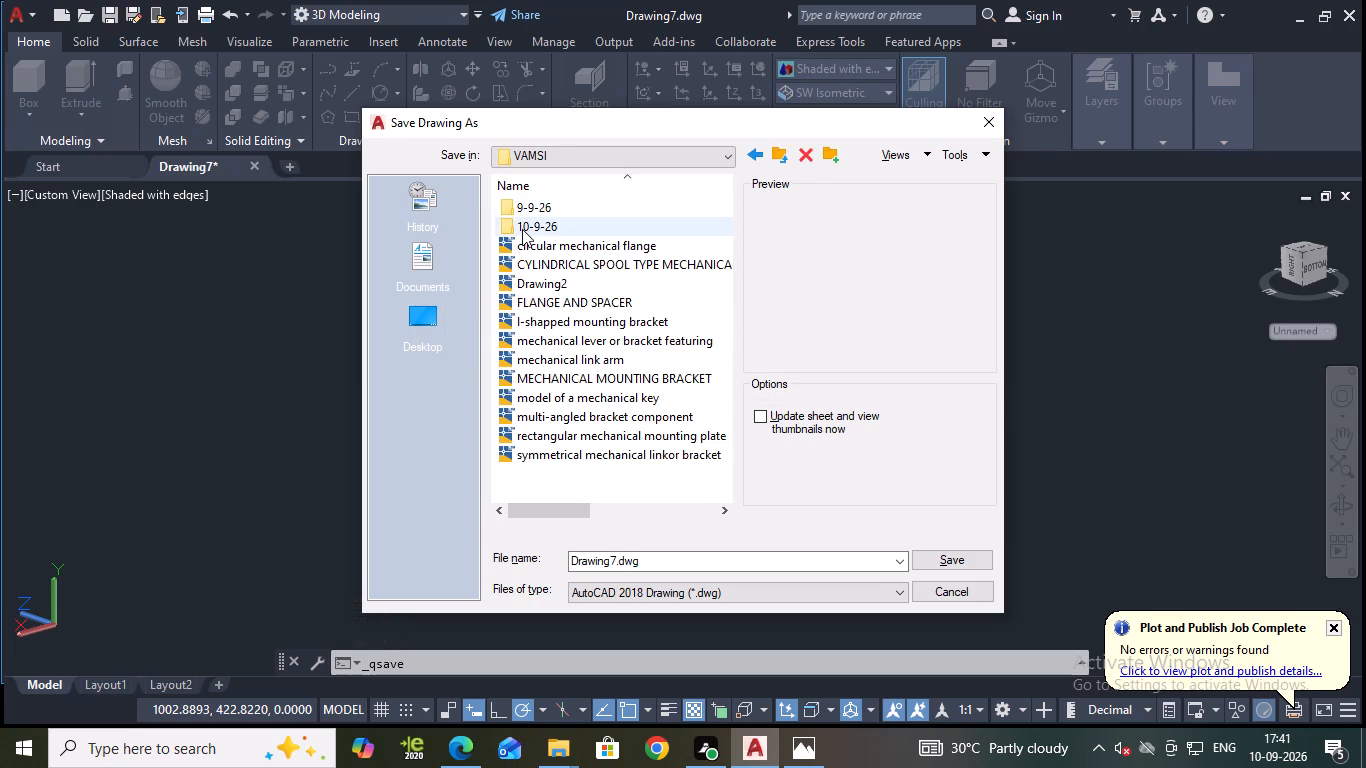
{"action": "left_click_drag", "start_coordinate": [658, 558], "coordinate": [553, 558]}
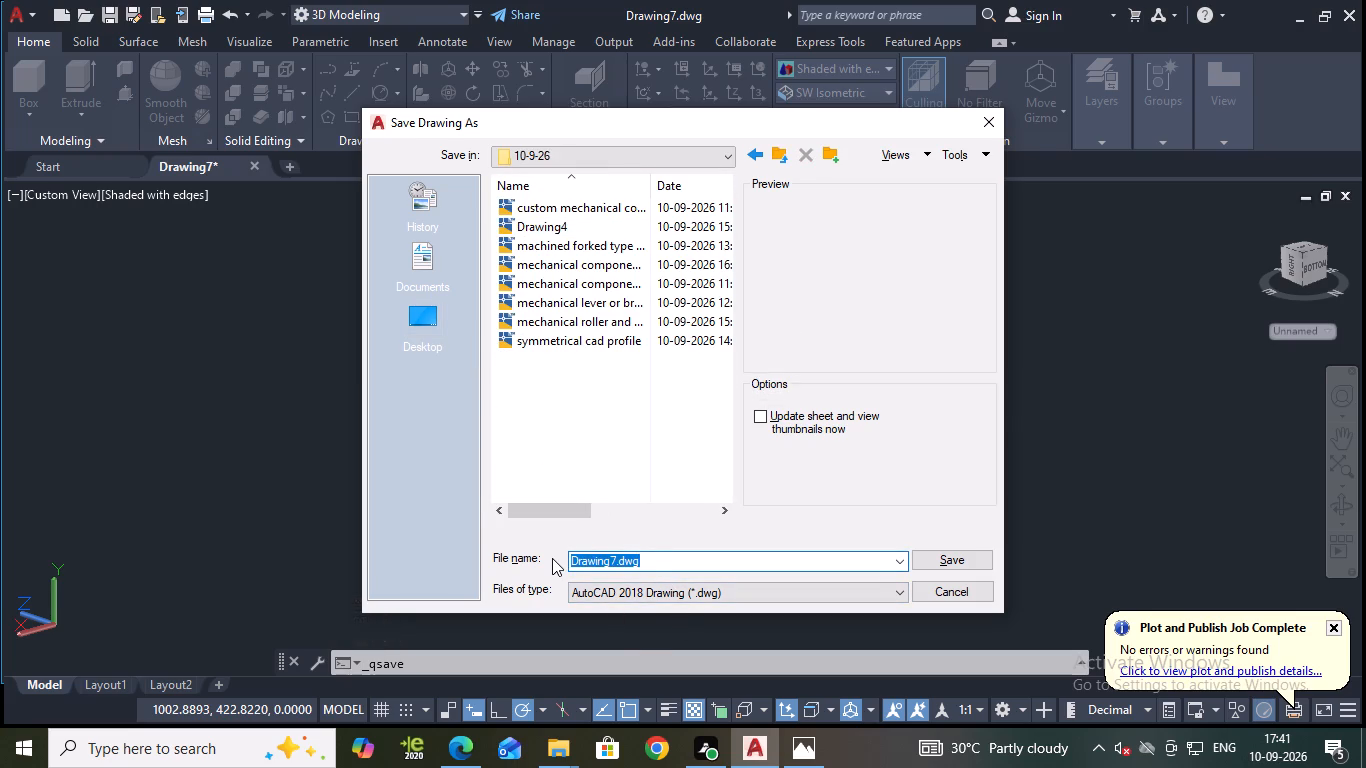
{"action": "type", "text": "th"}
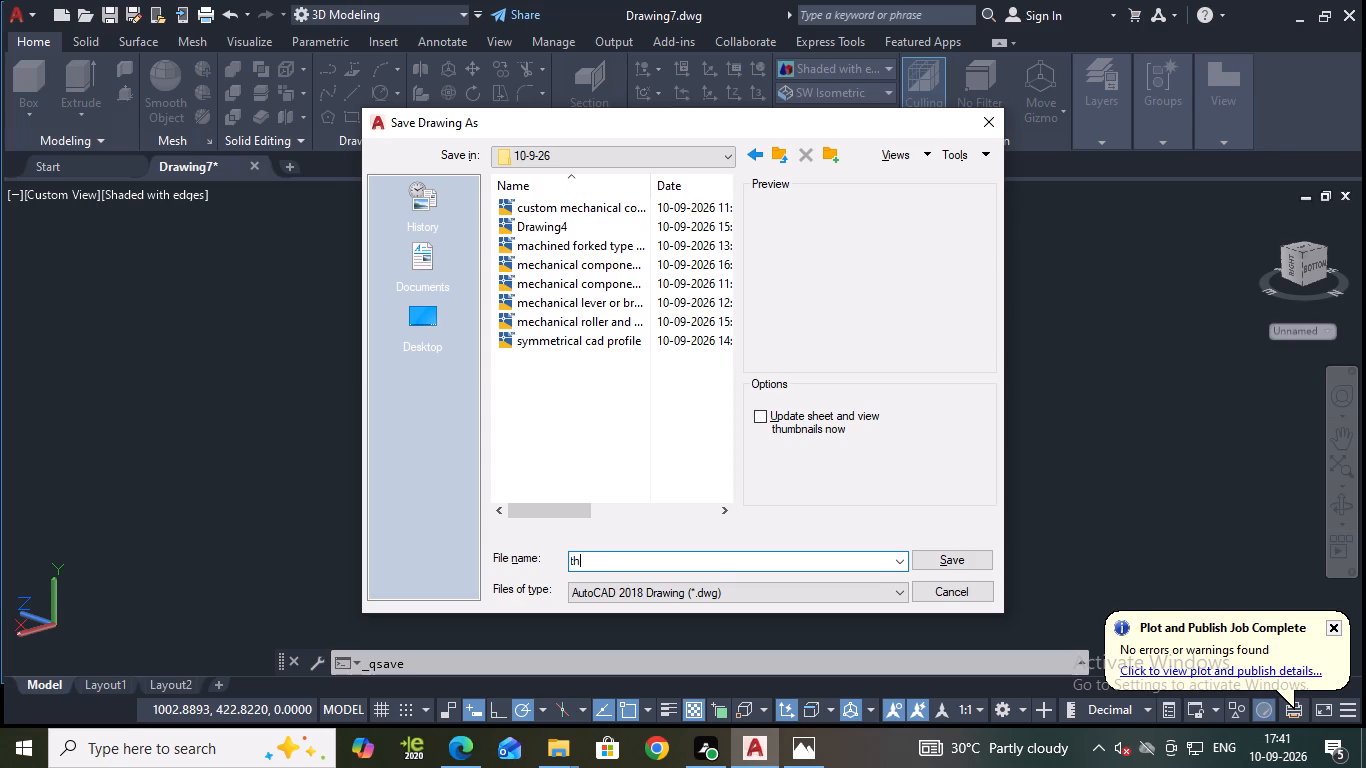
{"action": "type", "text": "ree"}
{"action": "key", "text": "space"}
{"action": "type", "text": "dimen"}
{"action": "type", "text": "tional"}
{"action": "key", "text": "space"}
{"action": "type", "text": "mechani"}
{"action": "type", "text": "cal"}
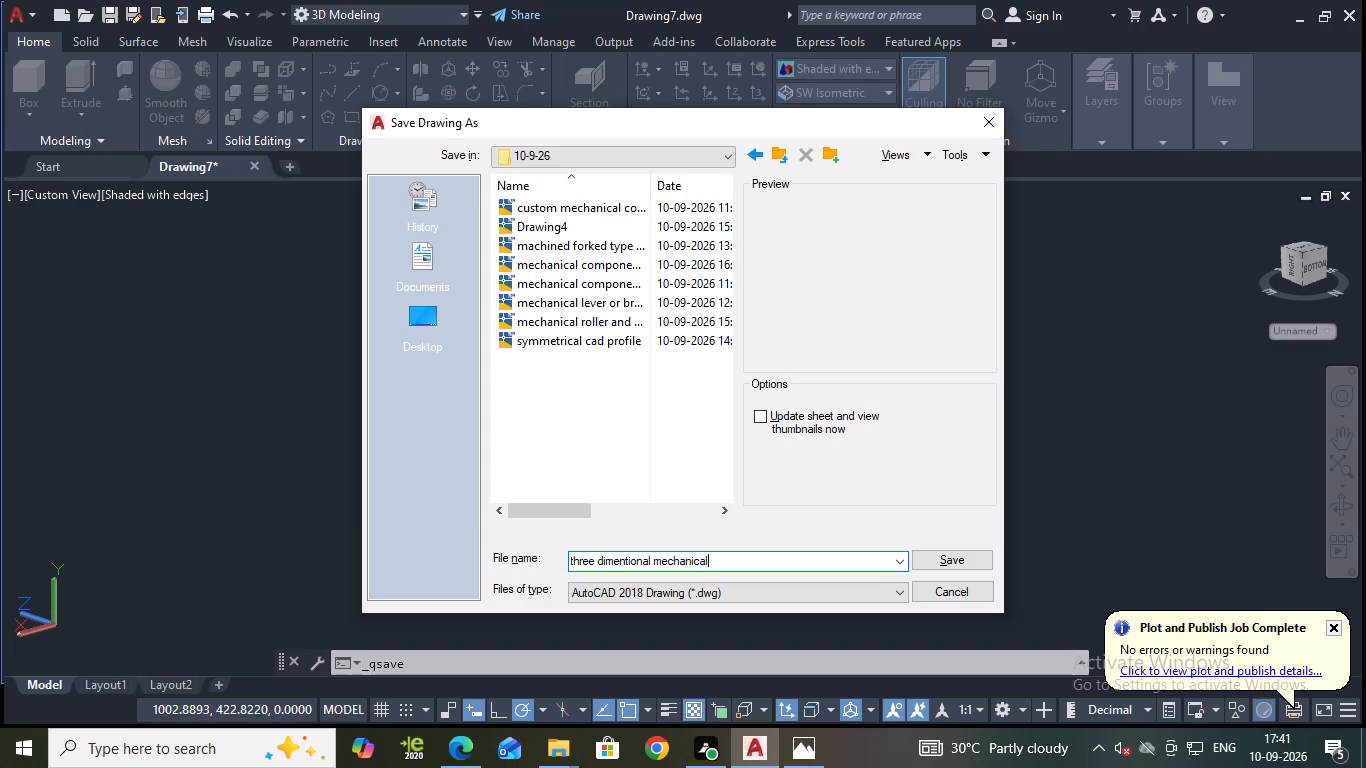
{"action": "key", "text": "space"}
{"action": "type", "text": "bra"}
{"action": "type", "text": "cket"}
{"action": "left_click", "coordinate": [919, 557]}
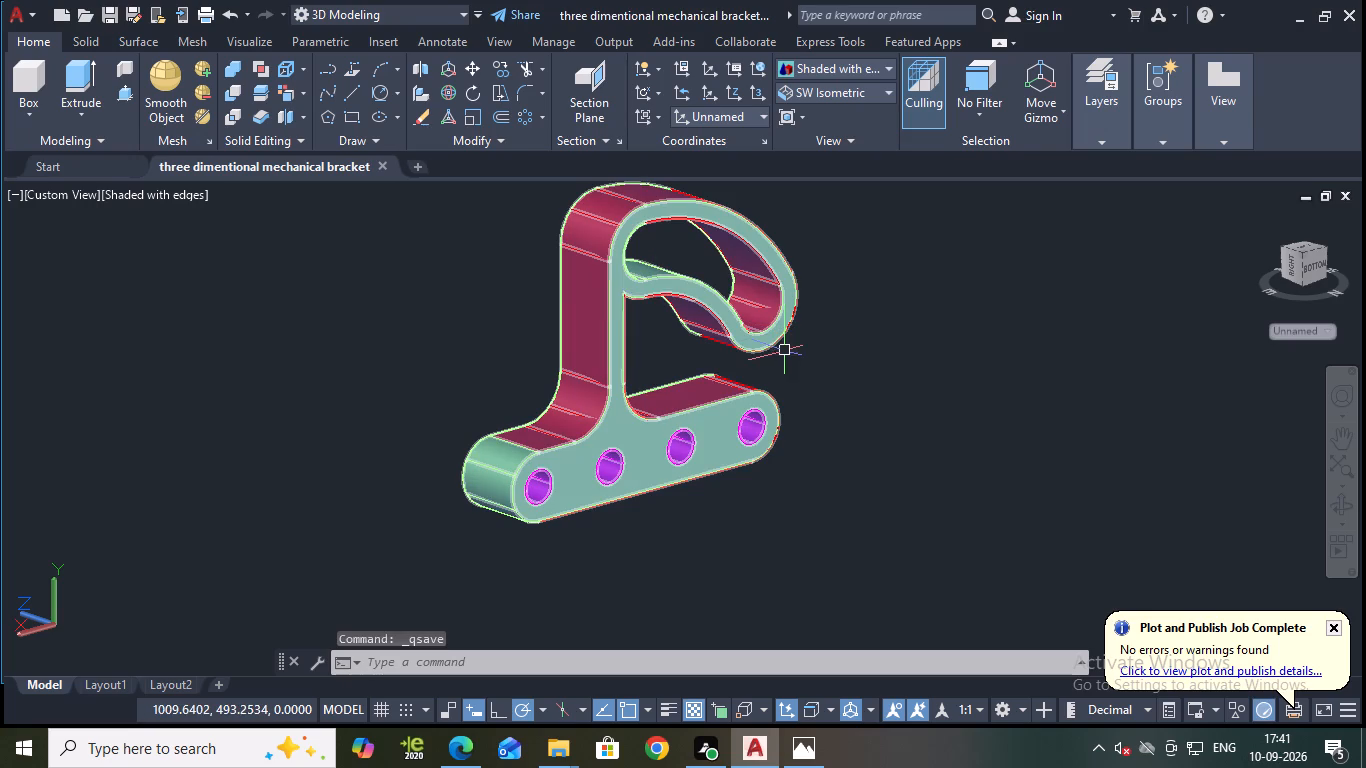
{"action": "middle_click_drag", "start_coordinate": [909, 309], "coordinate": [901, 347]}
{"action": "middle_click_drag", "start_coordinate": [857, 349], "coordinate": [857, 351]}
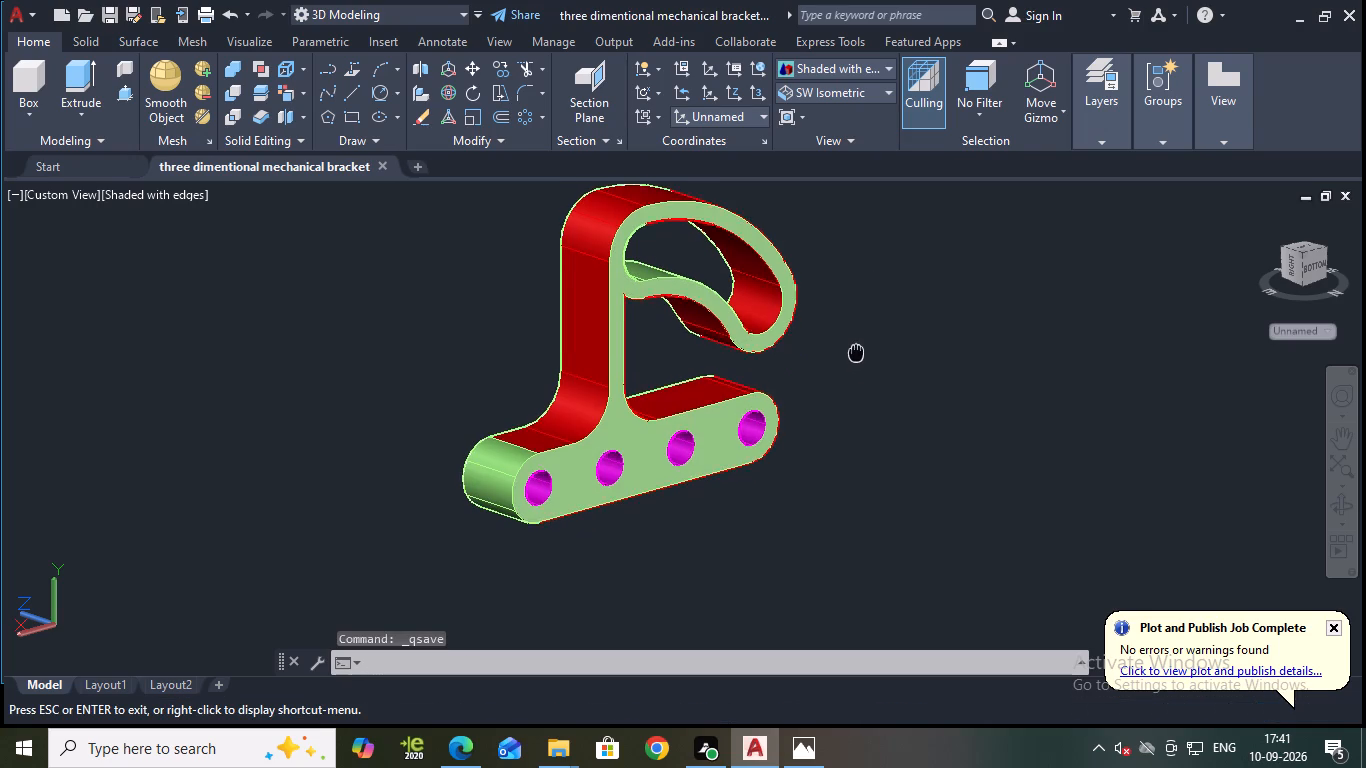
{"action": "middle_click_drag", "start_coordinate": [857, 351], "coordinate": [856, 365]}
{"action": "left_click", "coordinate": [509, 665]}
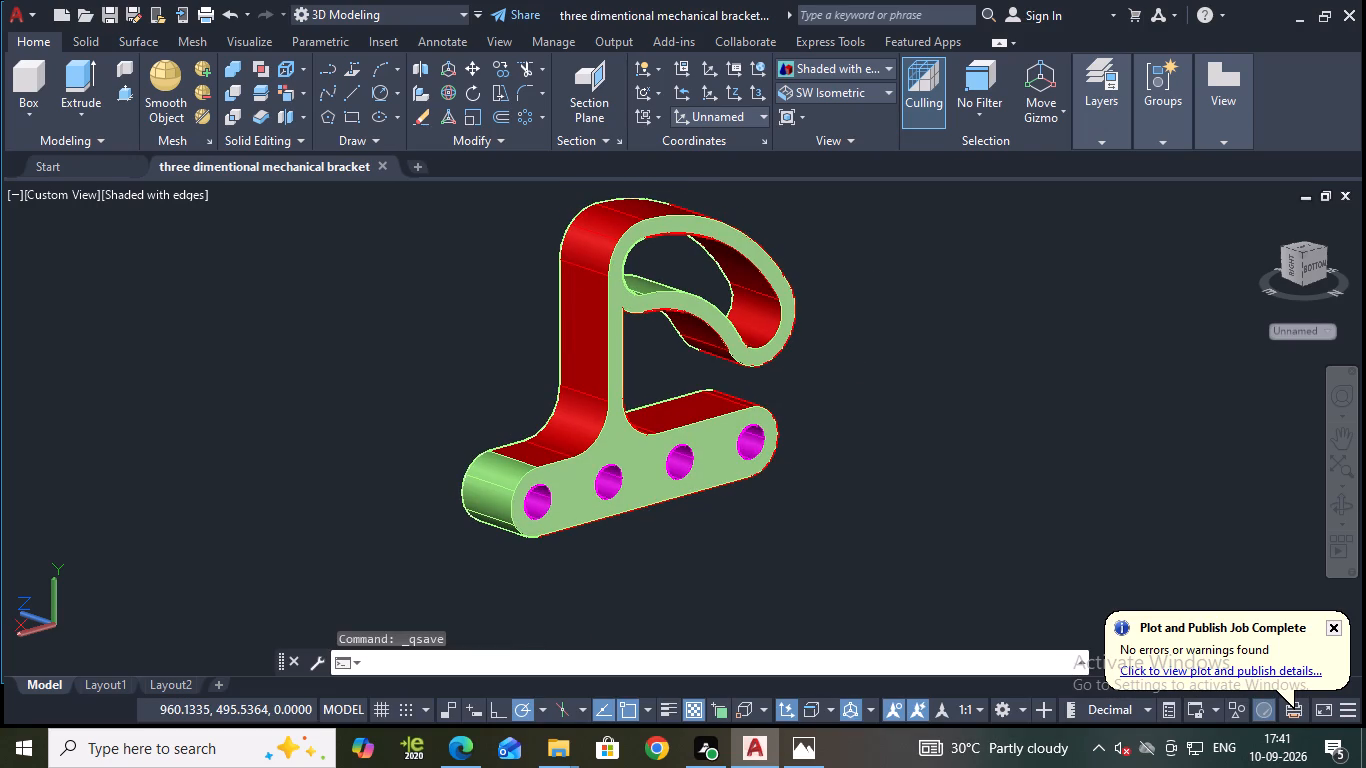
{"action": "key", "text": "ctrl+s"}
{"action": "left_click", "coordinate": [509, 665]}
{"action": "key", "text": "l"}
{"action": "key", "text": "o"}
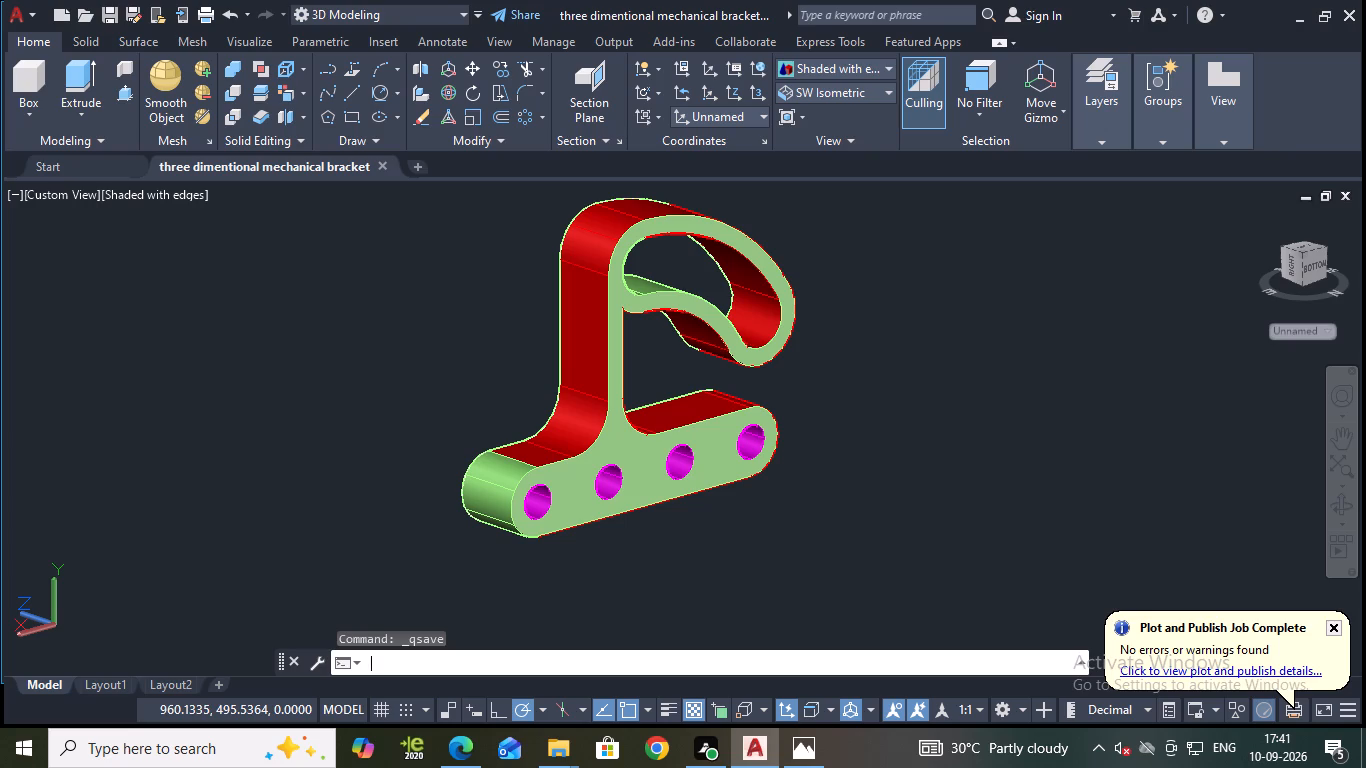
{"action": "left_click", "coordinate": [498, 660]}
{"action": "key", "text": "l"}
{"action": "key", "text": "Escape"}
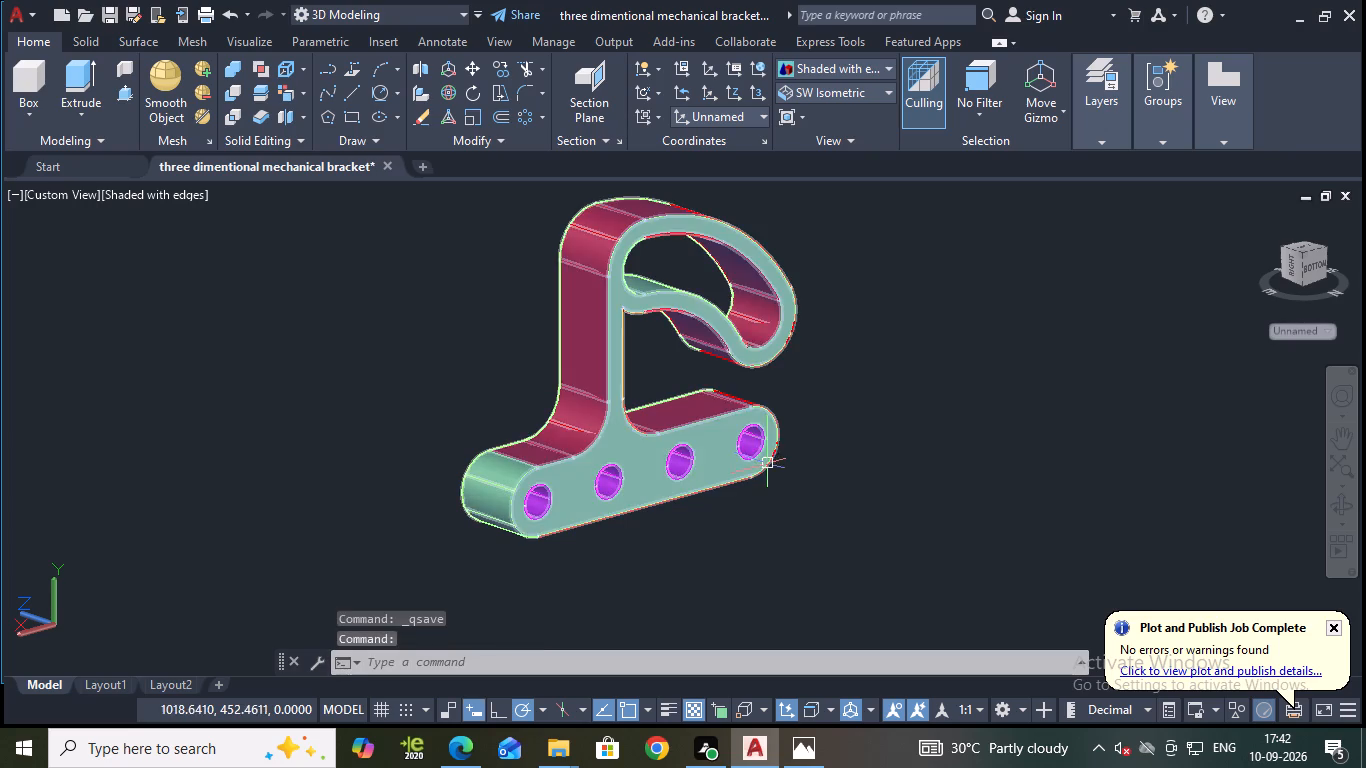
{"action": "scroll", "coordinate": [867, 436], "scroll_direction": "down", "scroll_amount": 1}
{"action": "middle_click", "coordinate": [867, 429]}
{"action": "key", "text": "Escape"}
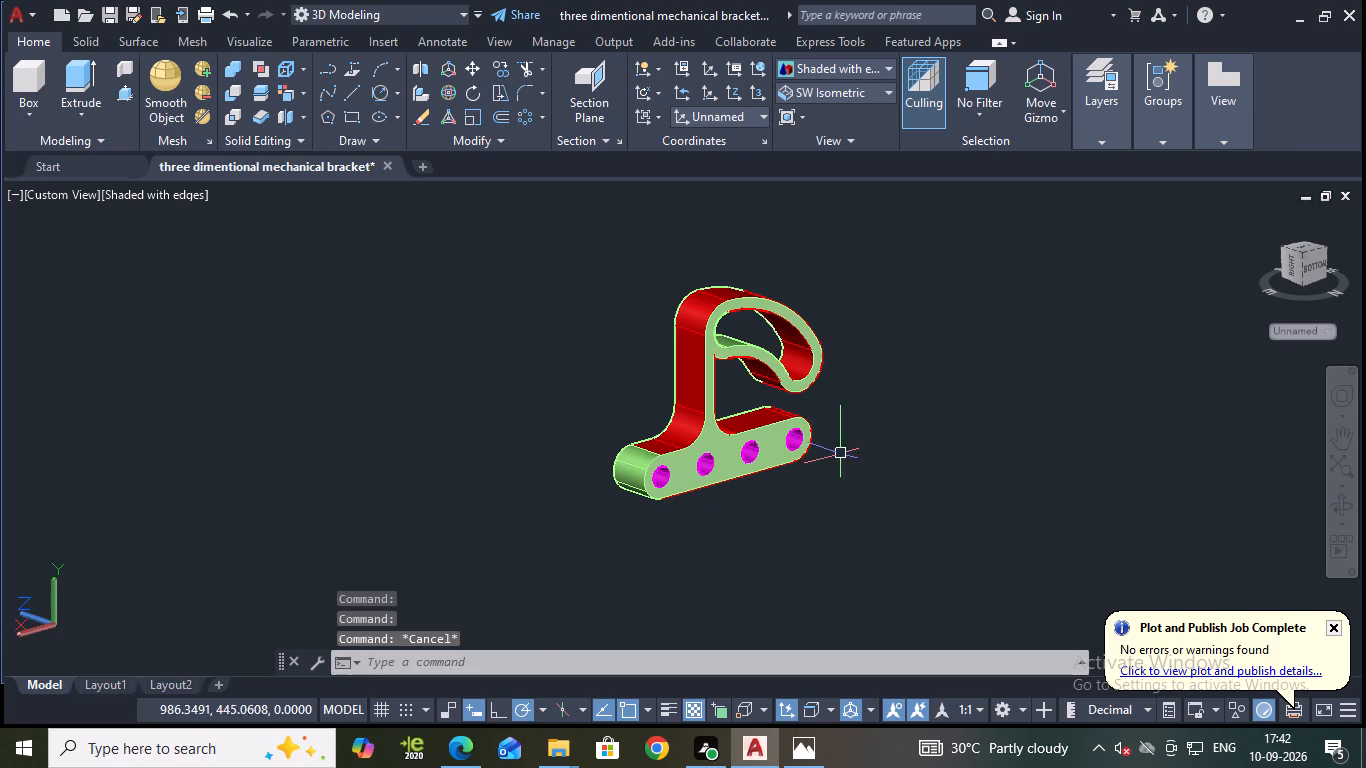
Bring up the command suggestions beginning with LO.
{"action": "left_click", "coordinate": [509, 670]}
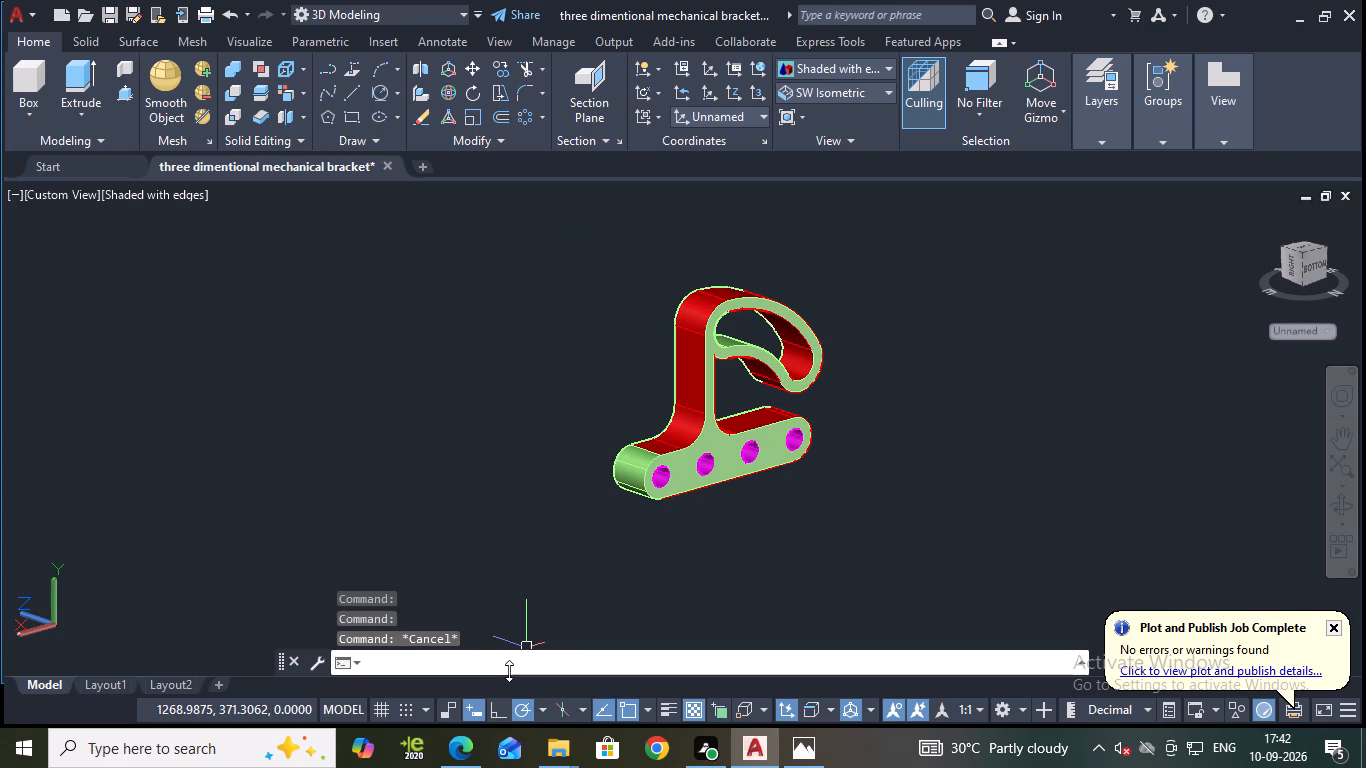
{"action": "key", "text": "l"}
{"action": "key", "text": "o"}
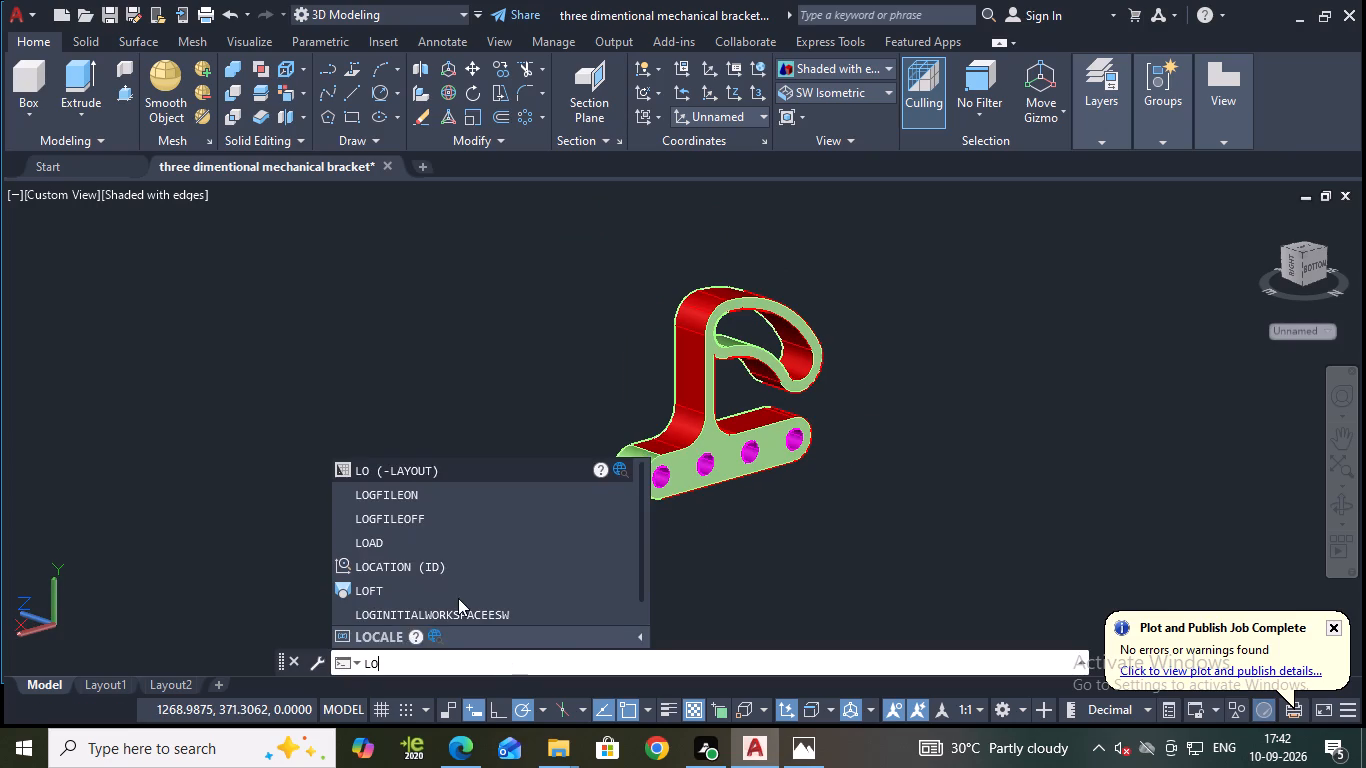
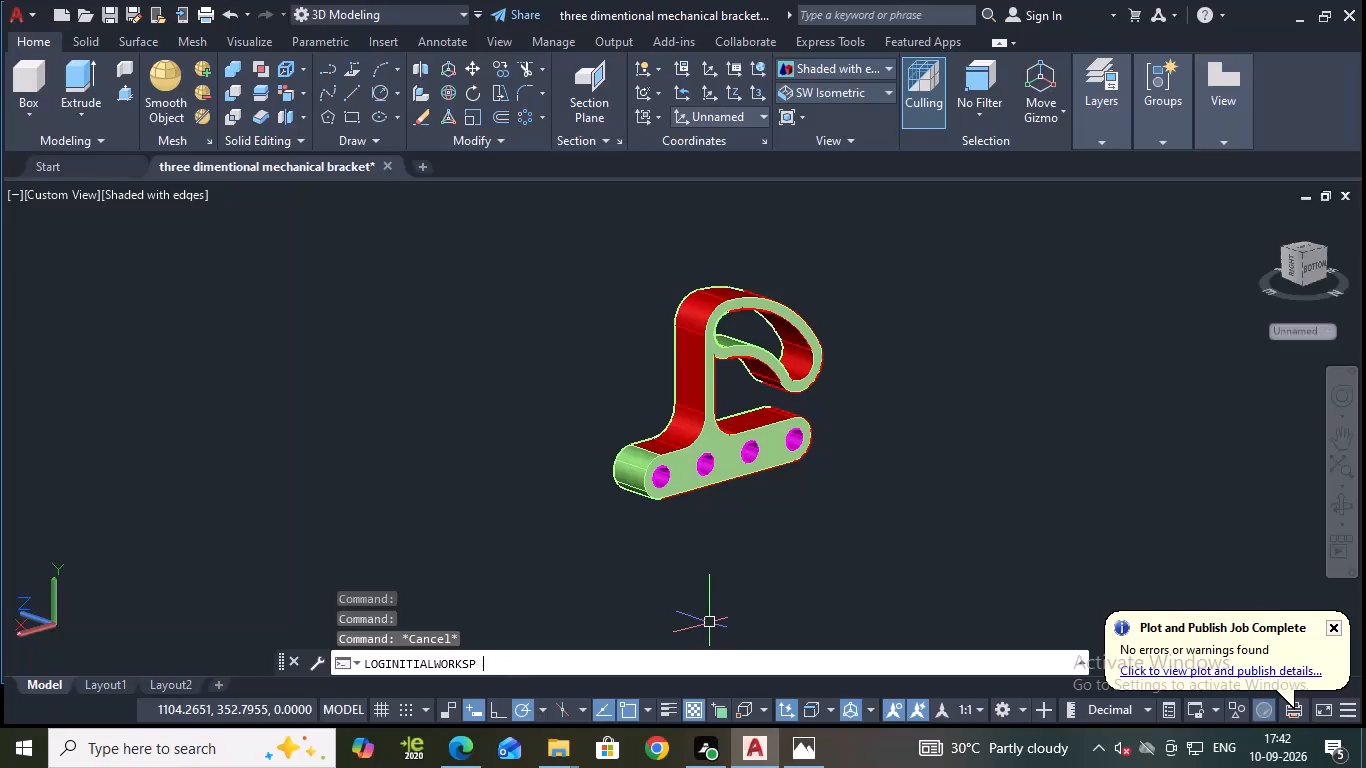
Turn off log file recording with the LOGFILEOFF command.
{"action": "key", "text": "BackSpace"}
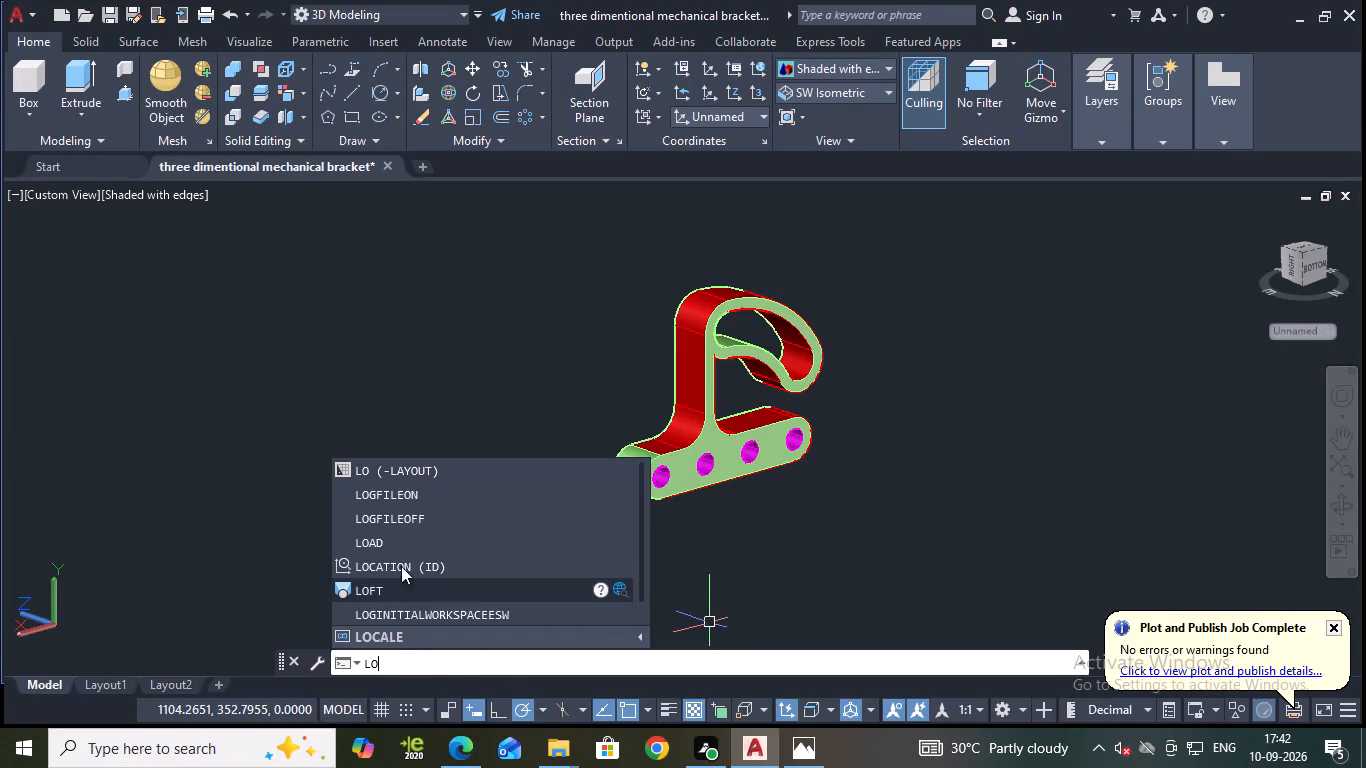
{"action": "left_click", "coordinate": [408, 512]}
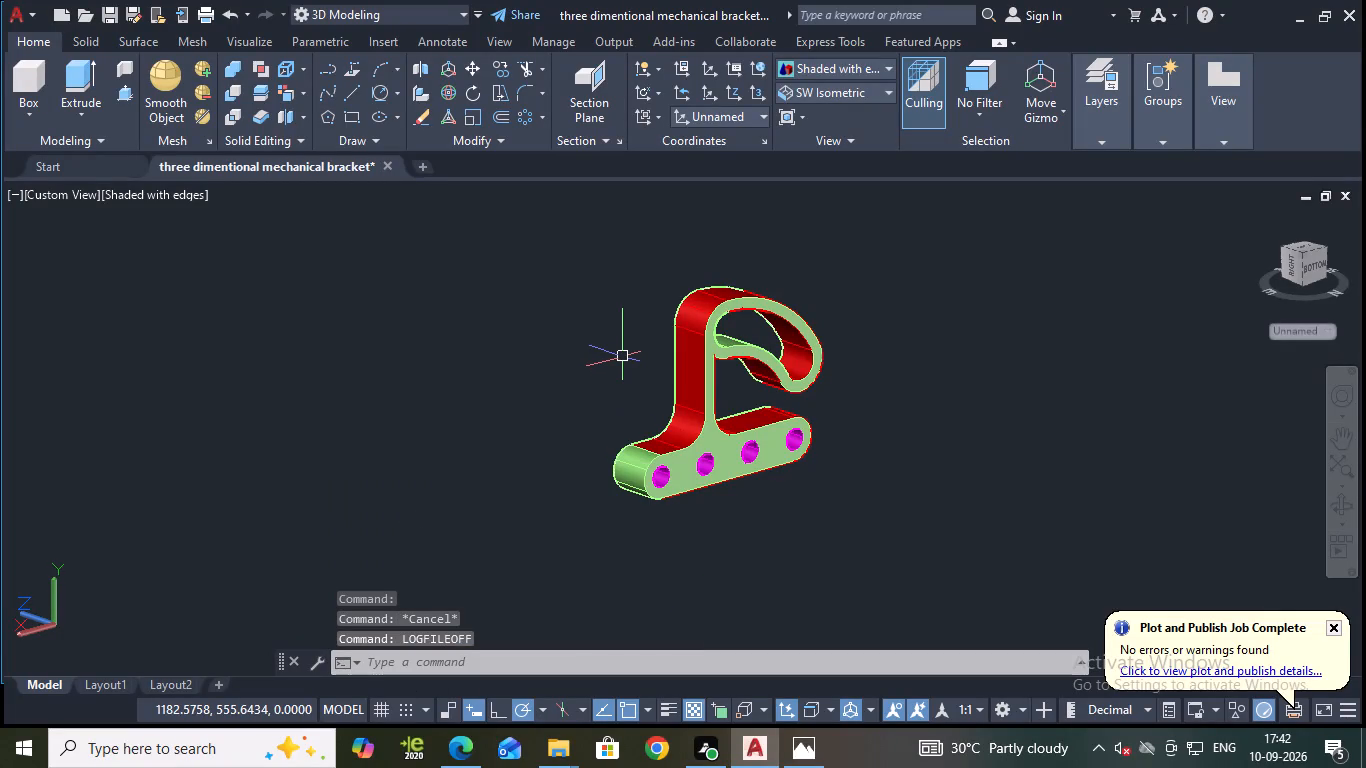
Save the bracket drawing under its current name.
{"action": "key", "text": "ctrl+s"}
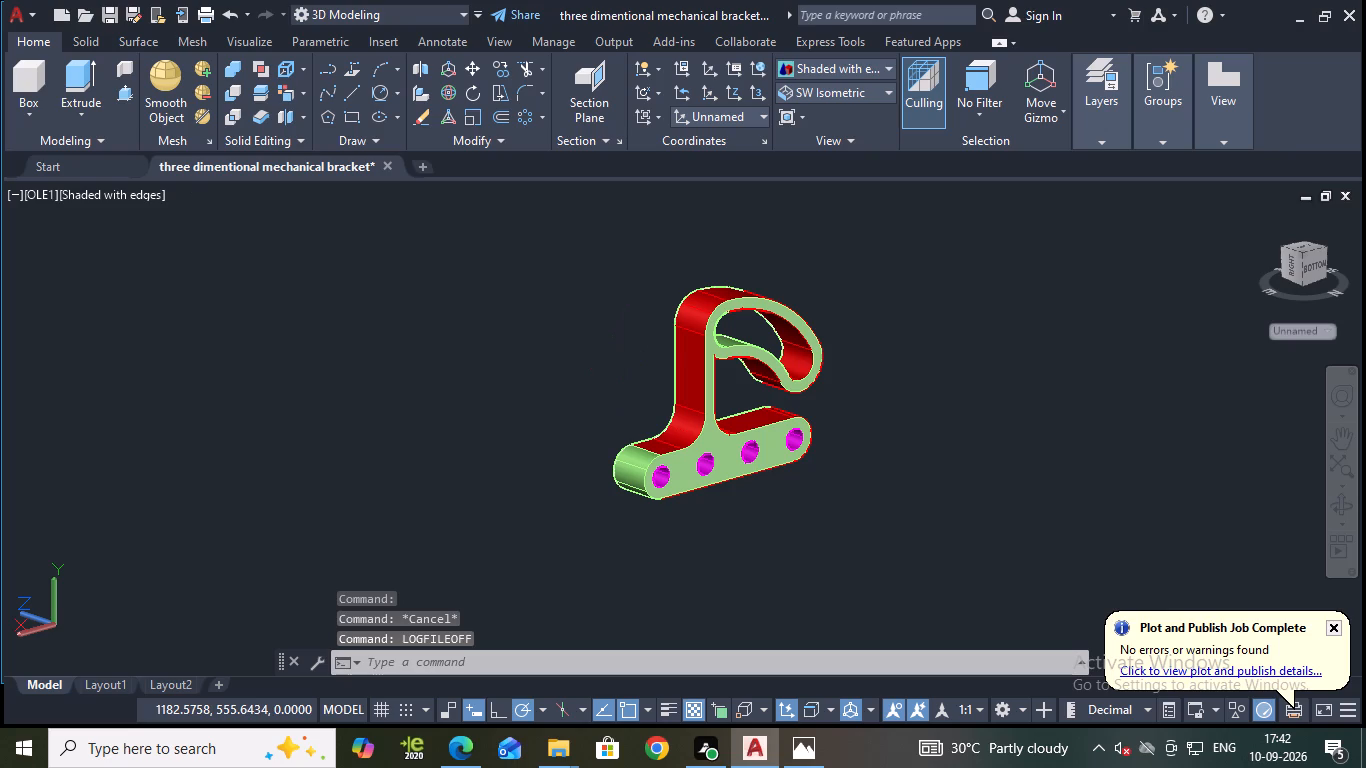
Start a plot of the model with the DWG To PDF.pc3 plotter on ISO A4 (297.00 x 210.00 MM) paper.
{"action": "scroll", "coordinate": [763, 512], "scroll_direction": "down", "scroll_amount": 1}
{"action": "scroll", "coordinate": [761, 519], "scroll_direction": "up", "scroll_amount": 1}
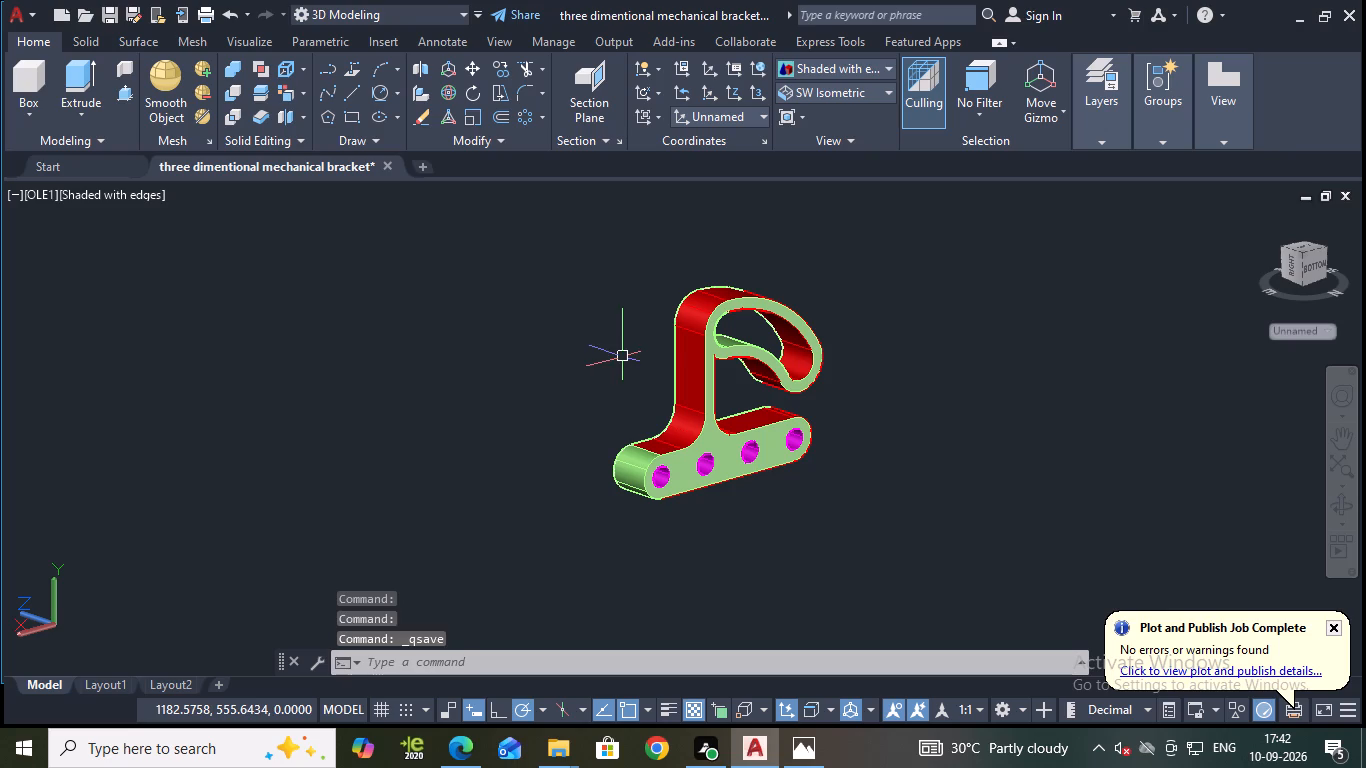
{"action": "scroll", "coordinate": [613, 409], "scroll_direction": "up", "scroll_amount": 1}
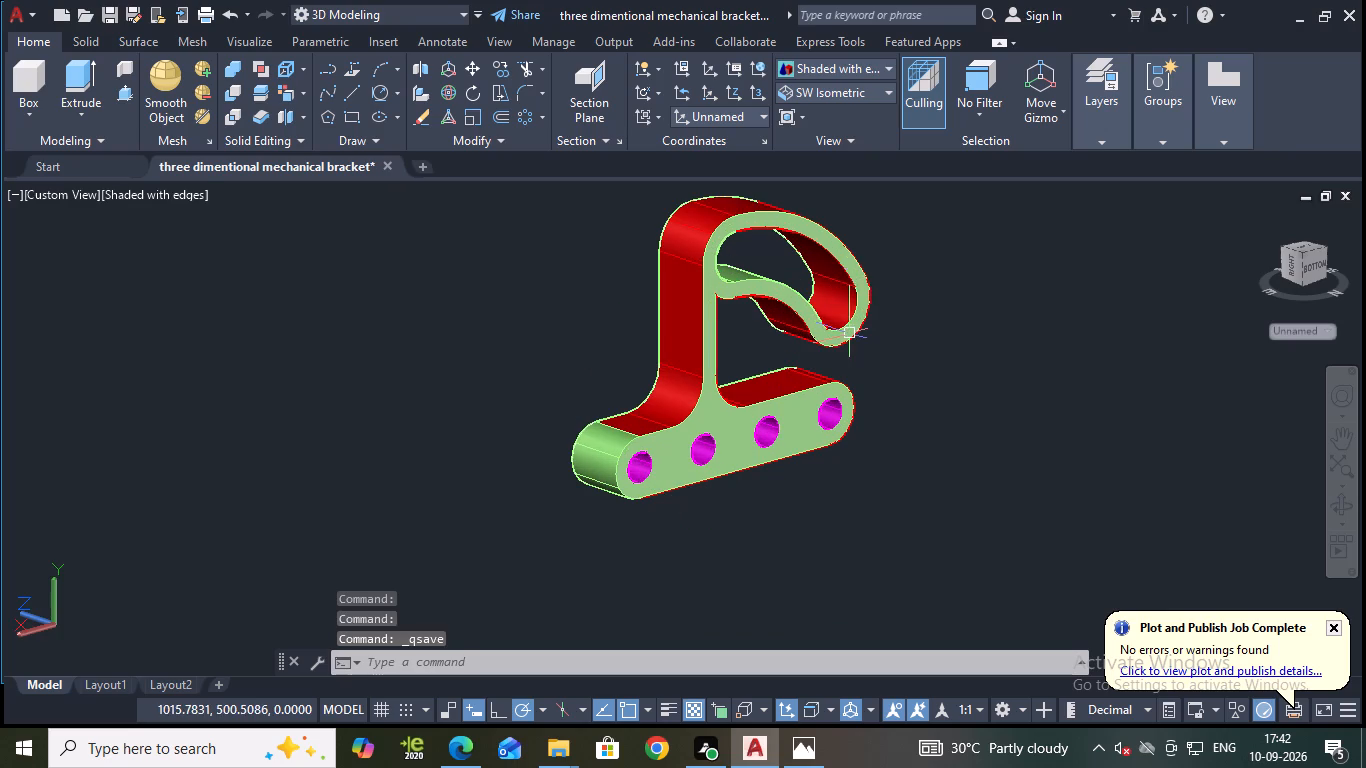
{"action": "middle_click_drag", "start_coordinate": [911, 323], "coordinate": [898, 352]}
{"action": "middle_click_drag", "start_coordinate": [910, 308], "coordinate": [906, 323]}
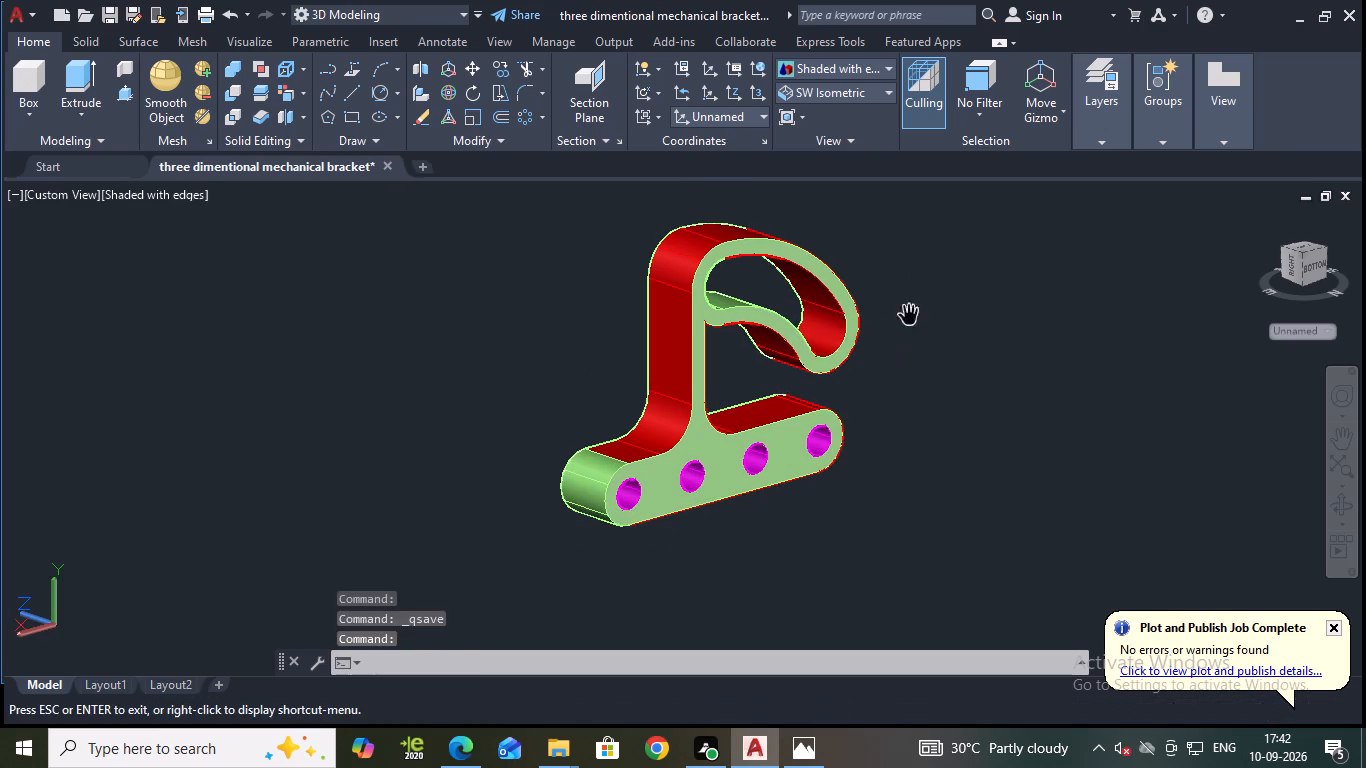
{"action": "middle_click_drag", "start_coordinate": [906, 323], "coordinate": [904, 327]}
{"action": "type", "text": "plot"}
{"action": "left_click", "coordinate": [946, 374]}
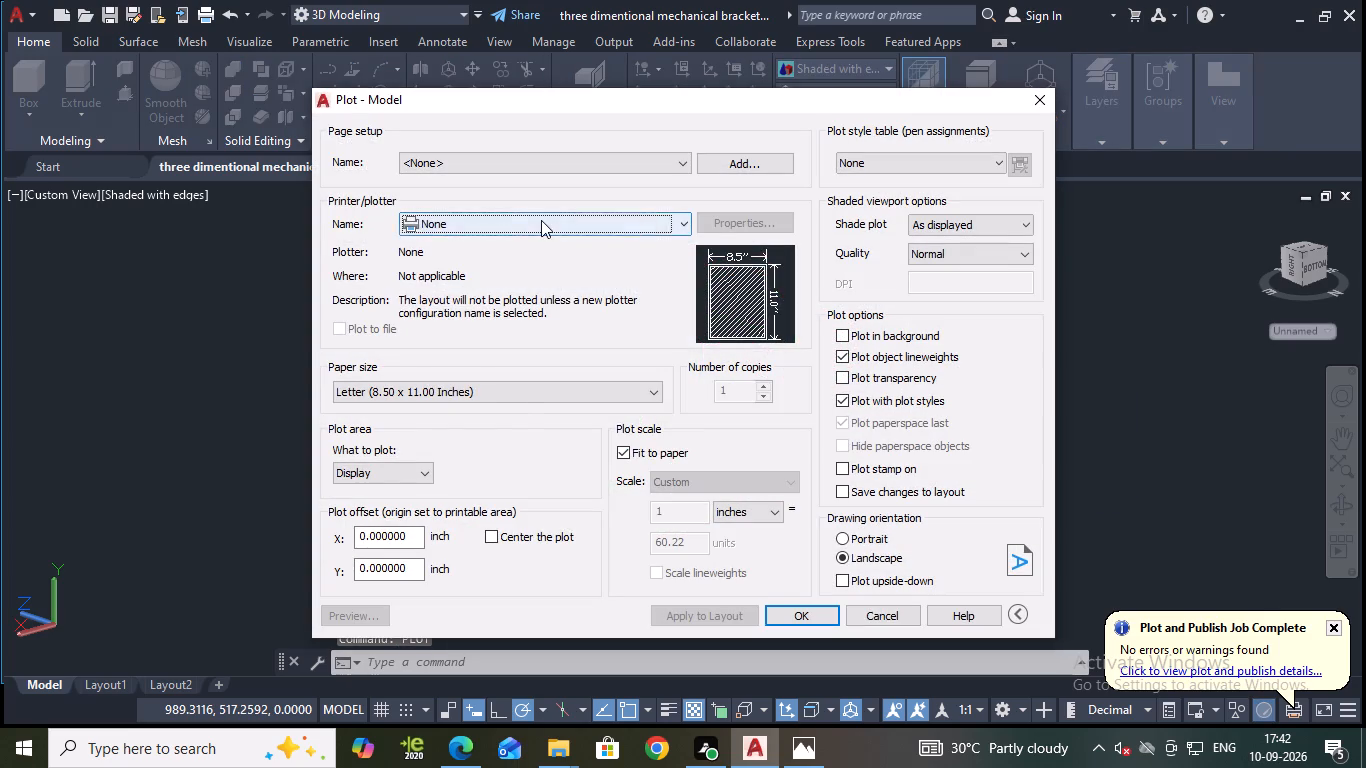
{"action": "left_click", "coordinate": [541, 220]}
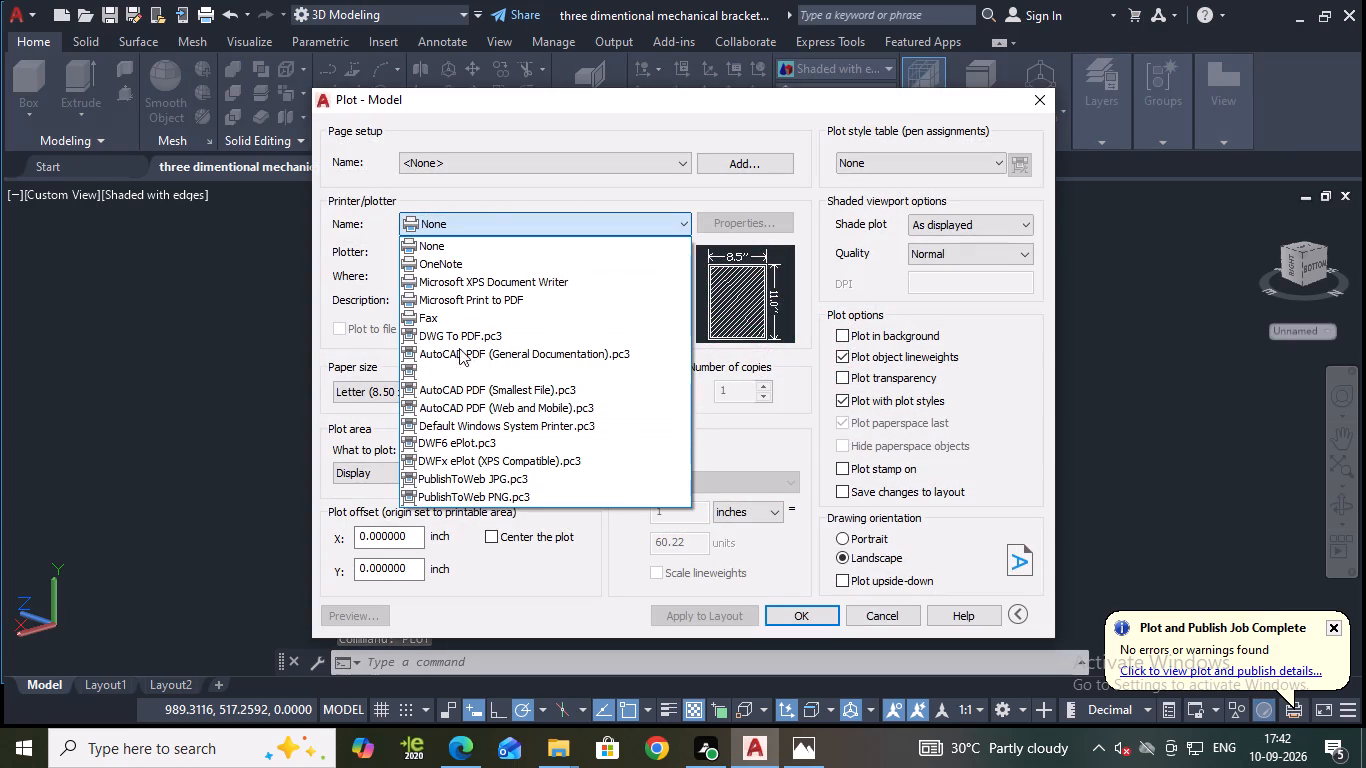
{"action": "left_click", "coordinate": [451, 337]}
{"action": "left_click", "coordinate": [480, 395]}
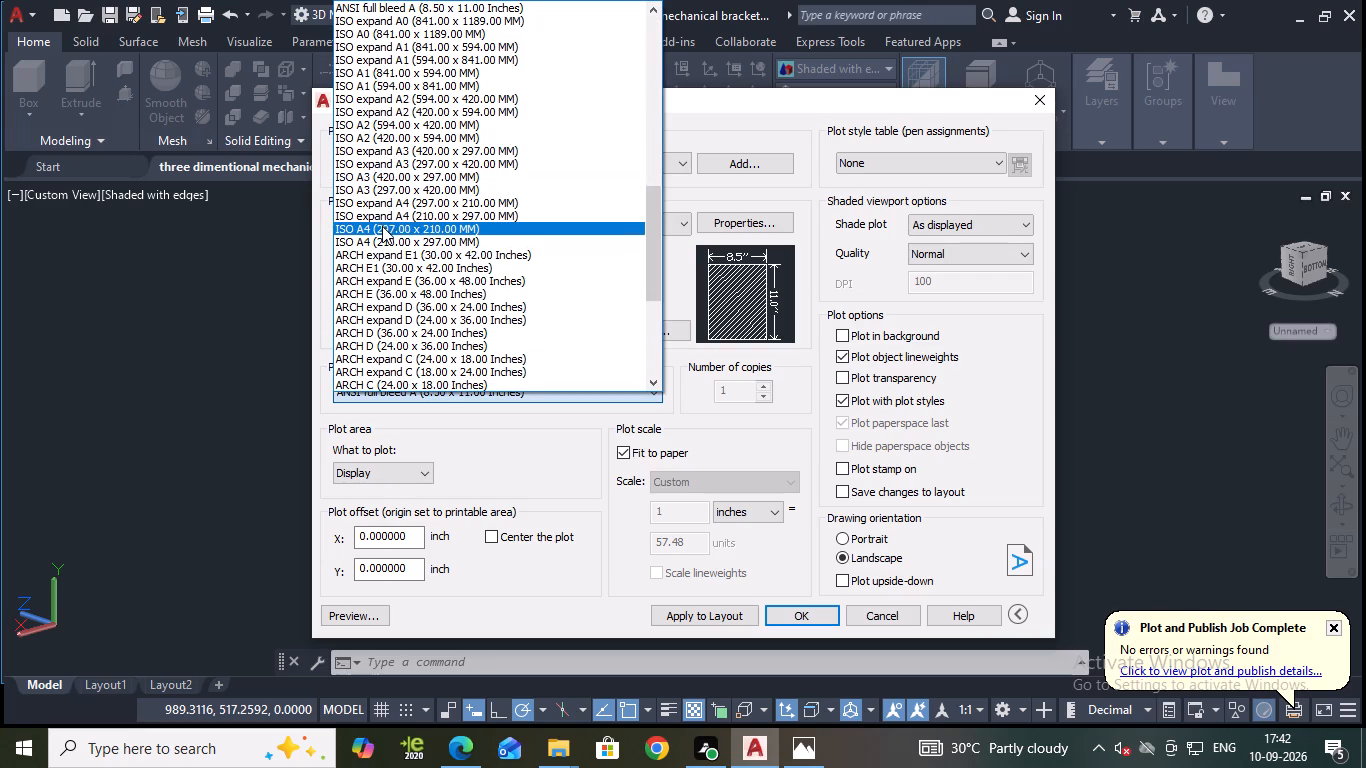
{"action": "left_click", "coordinate": [382, 226]}
Set the plot area to a window that encloses the whole bracket with a margin around it.
{"action": "left_click", "coordinate": [431, 473]}
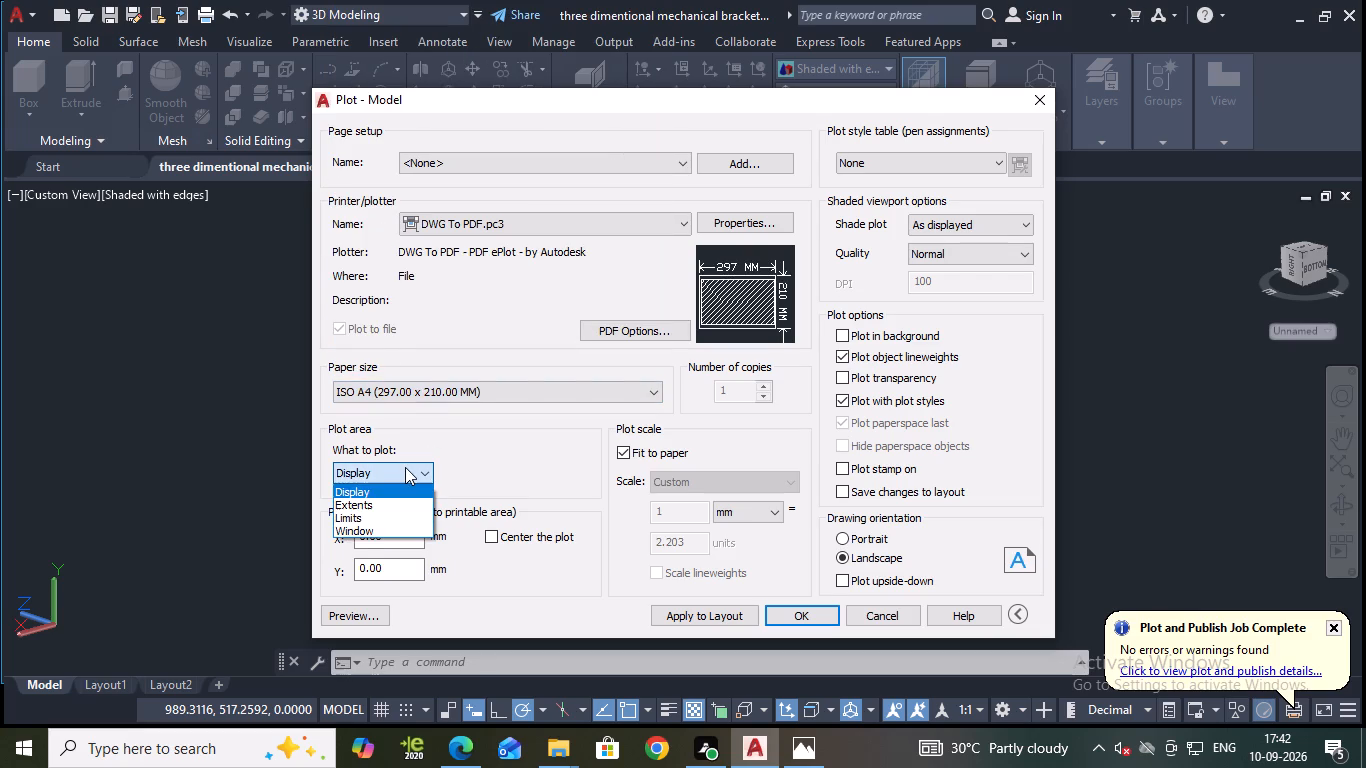
{"action": "left_click", "coordinate": [357, 535]}
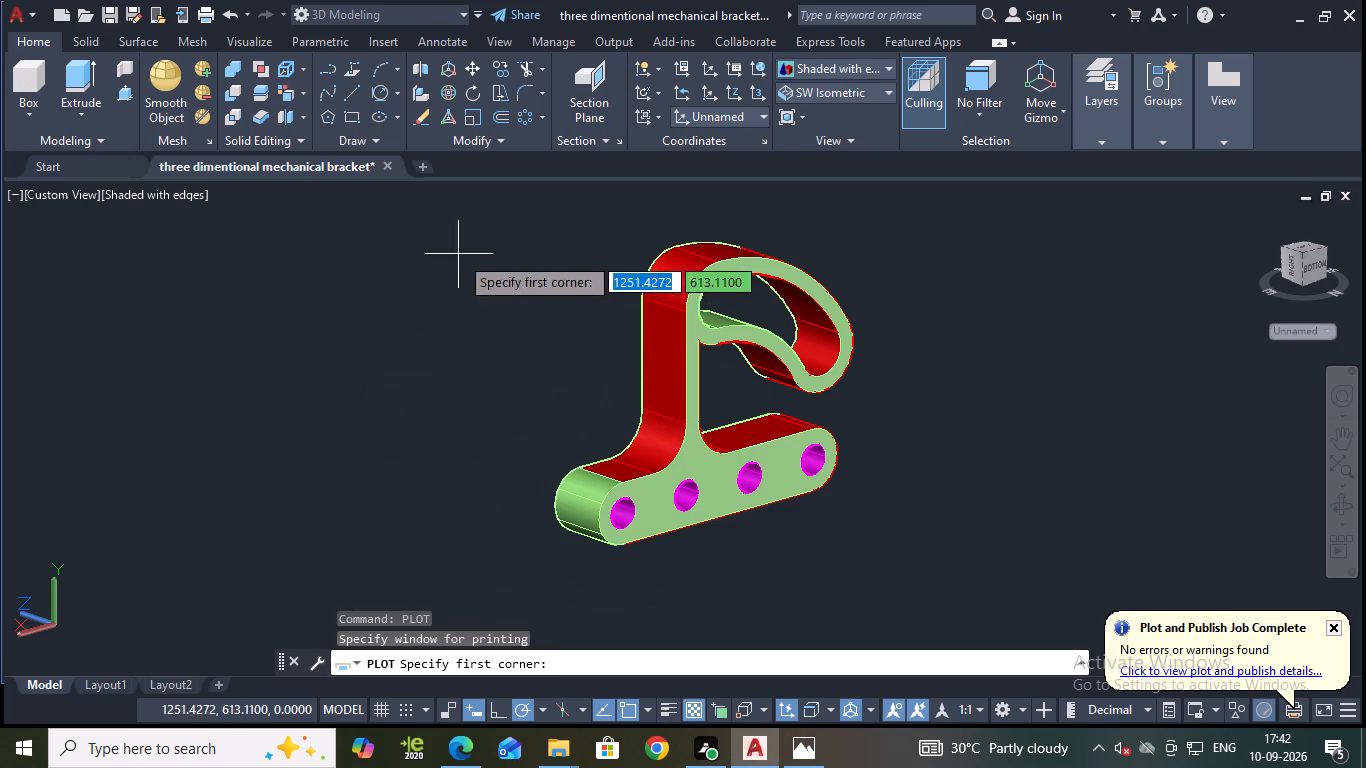
{"action": "left_click", "coordinate": [448, 201]}
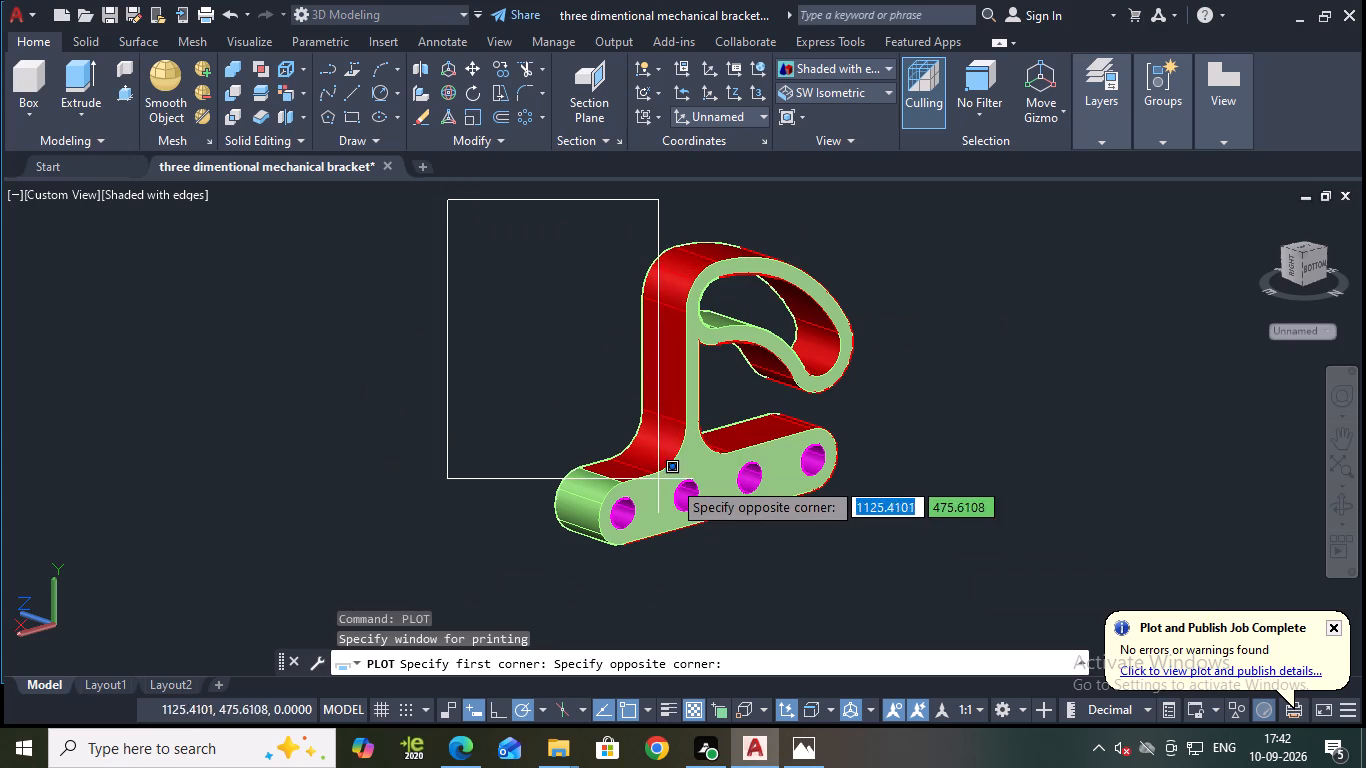
{"action": "left_click", "coordinate": [1006, 601]}
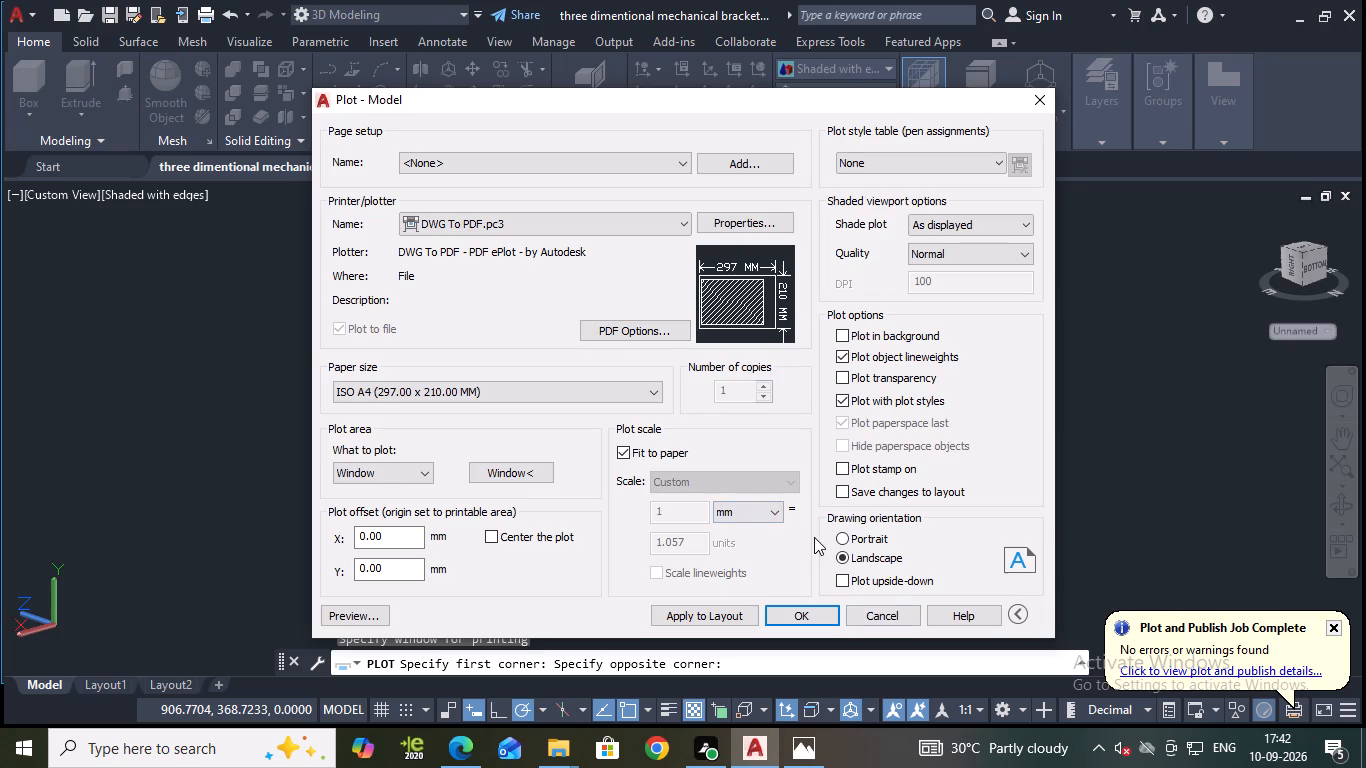
Plot the bracket to a PDF file in the 10-9-26 folder, keeping the proposed file name.
{"action": "left_click", "coordinate": [812, 615]}
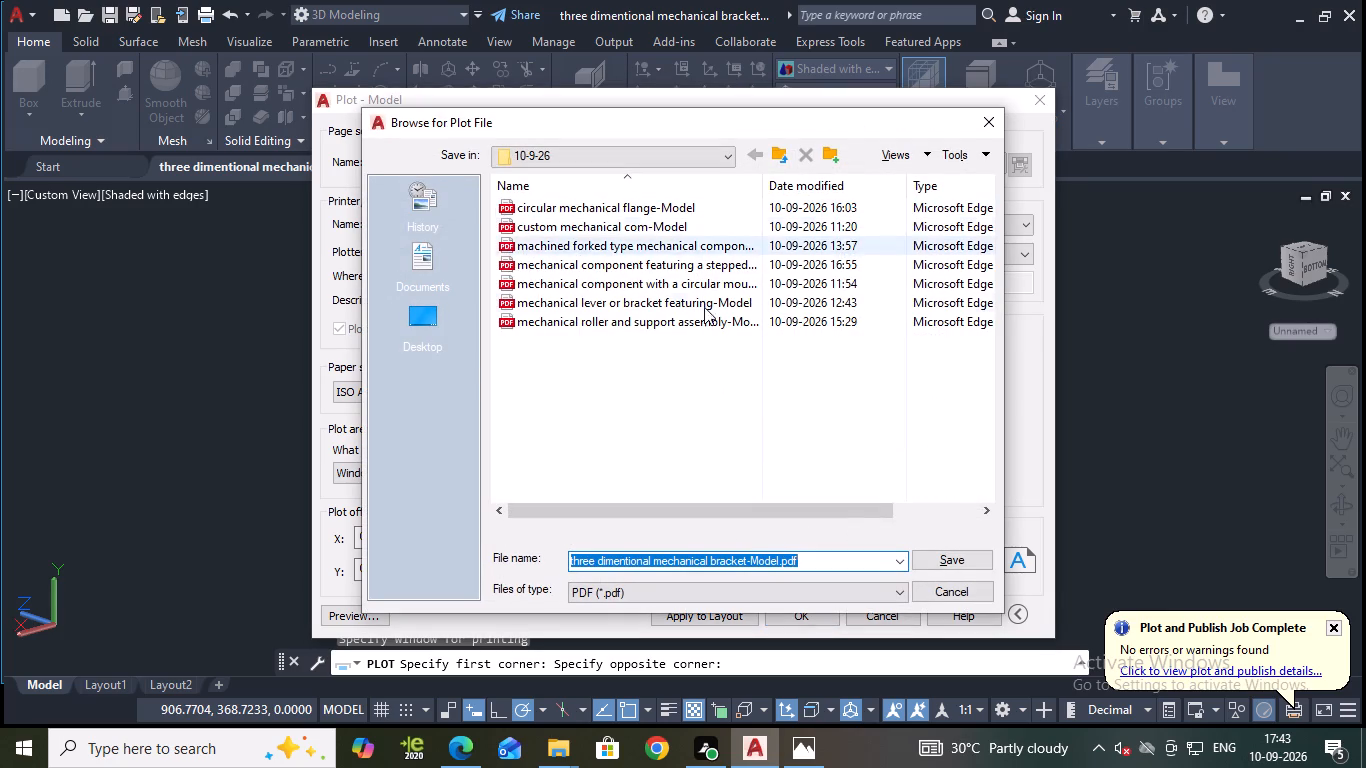
{"action": "left_click", "coordinate": [973, 562]}
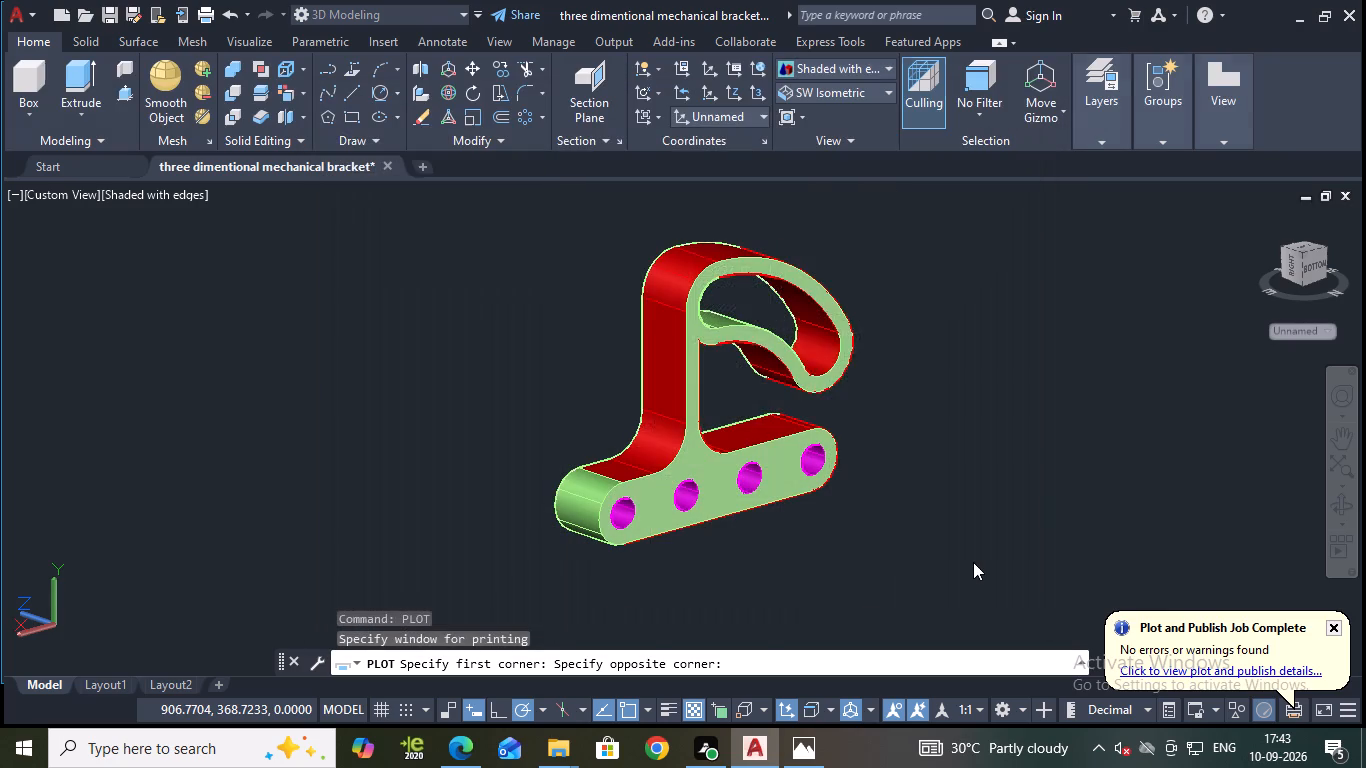
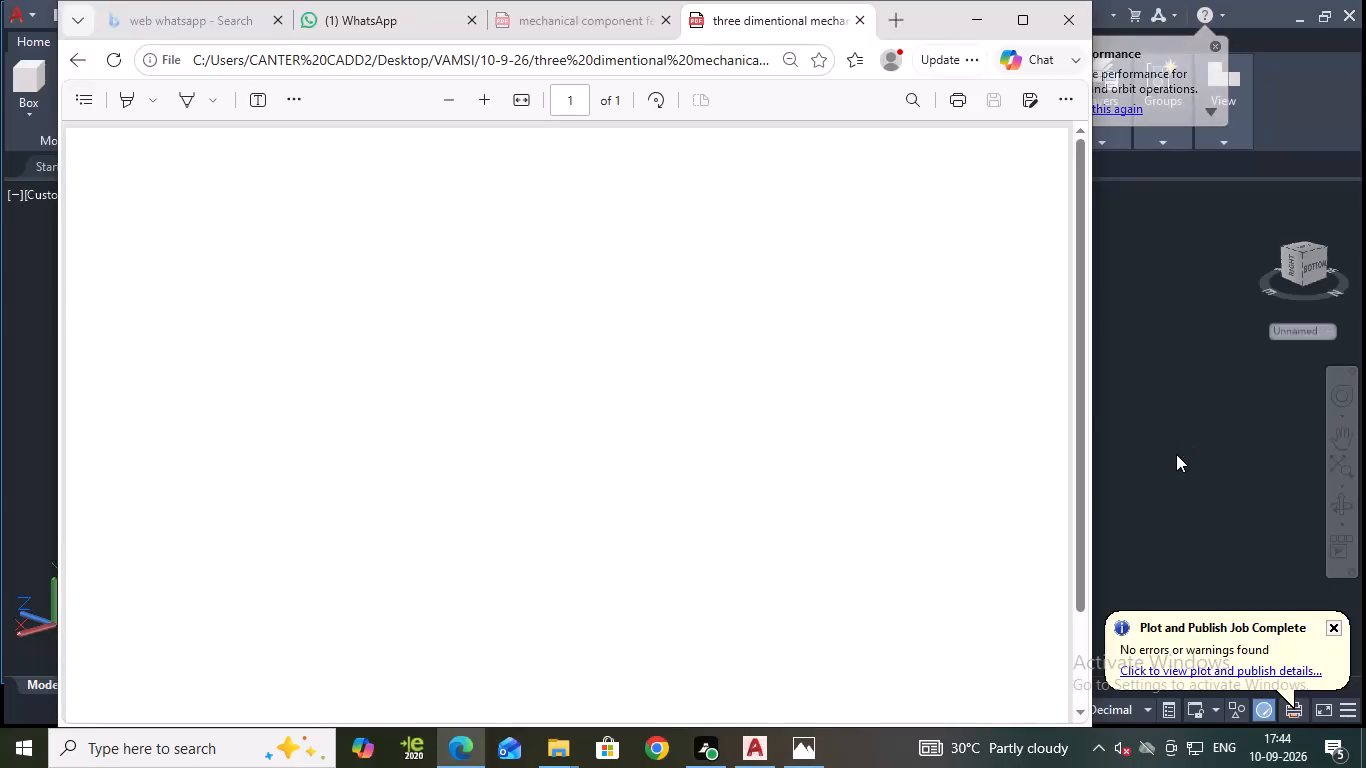
Switch from the plotted PDF in Microsoft Edge back to the bracket drawing in AutoCAD.
{"action": "left_click", "coordinate": [1176, 454]}
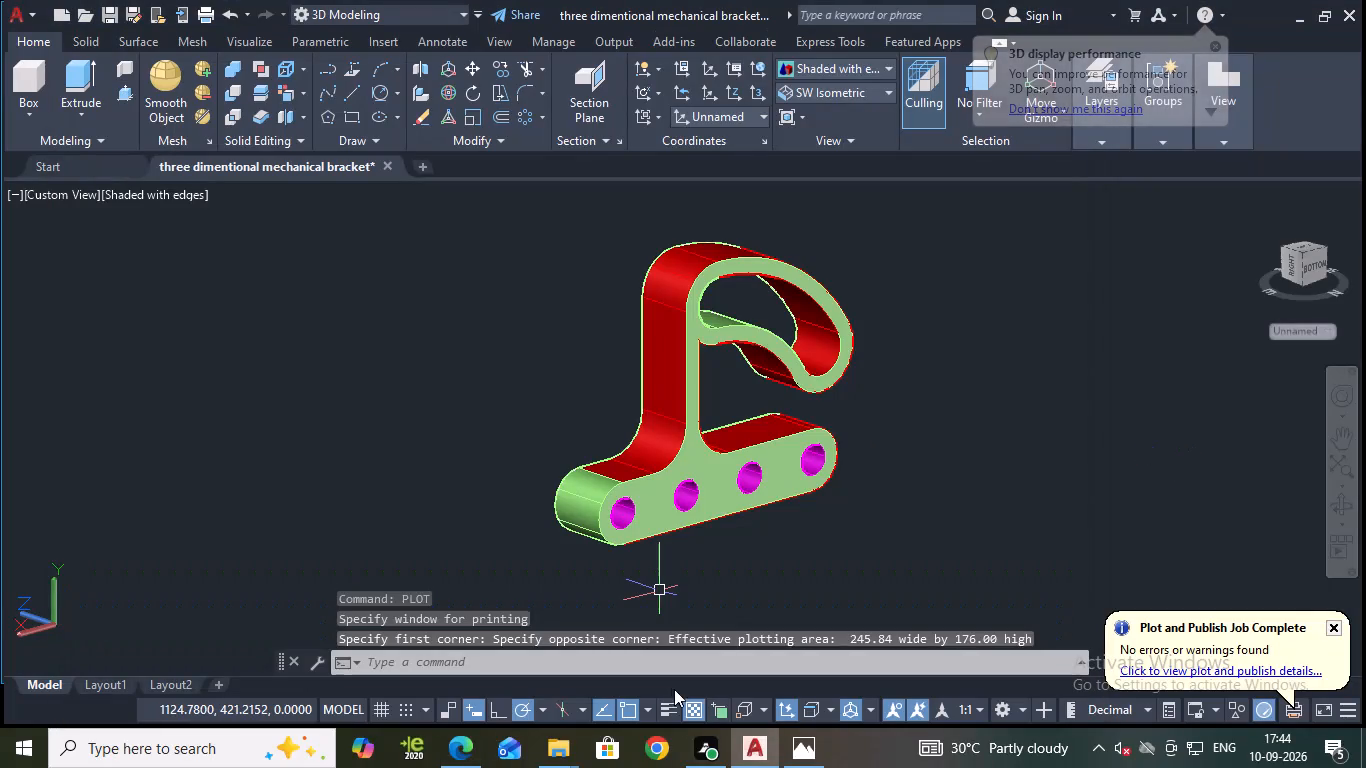